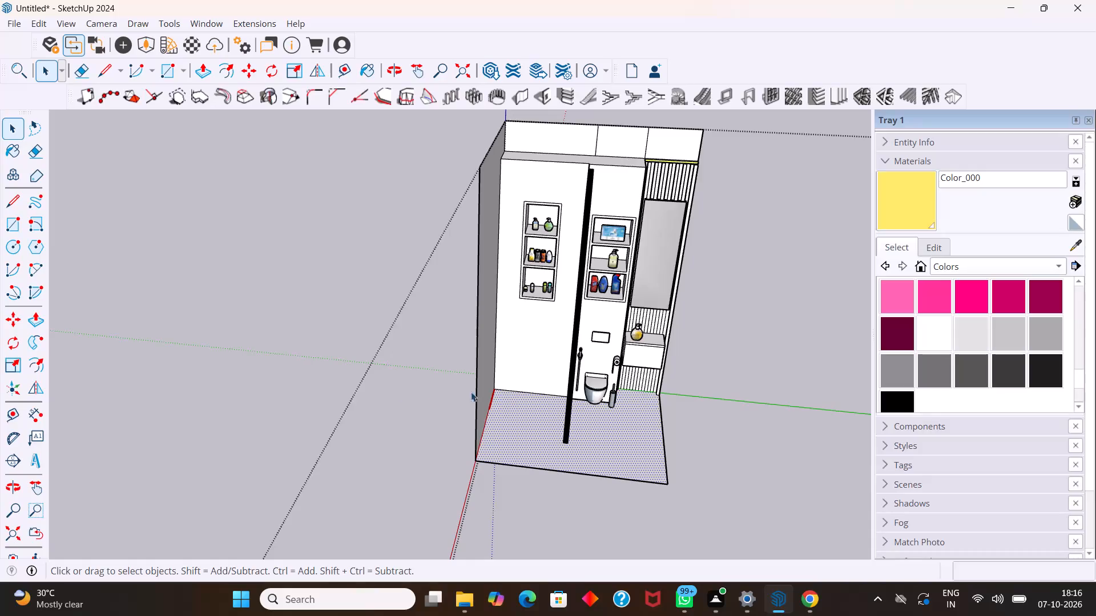
Deselect the floor and examine the open bathroom interior, including the shelf niches, partition, toilet and vanity wall.
left_click(382, 406)
scroll(498, 387, "down", 5)
middle_click_drag(530, 387, 567, 329)
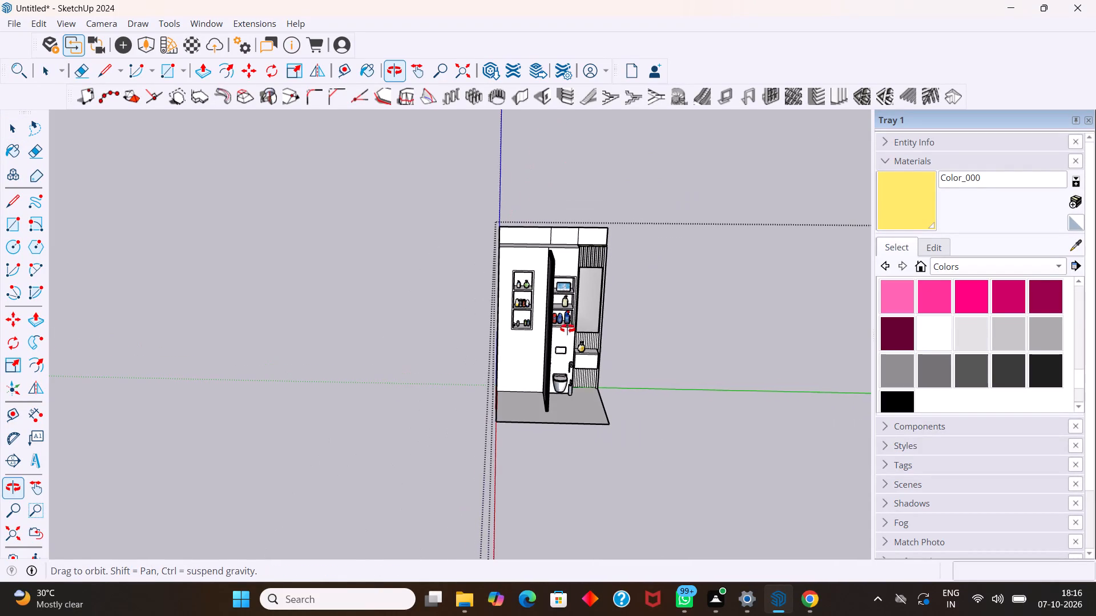
middle_click_drag(567, 329, 567, 329)
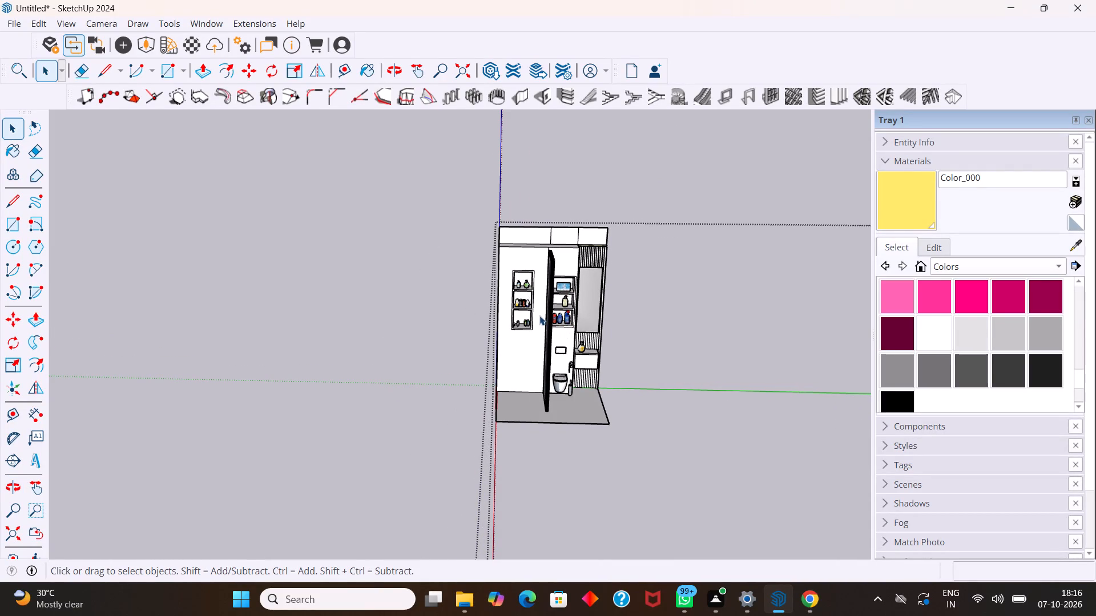
middle_click_drag(531, 291, 518, 264)
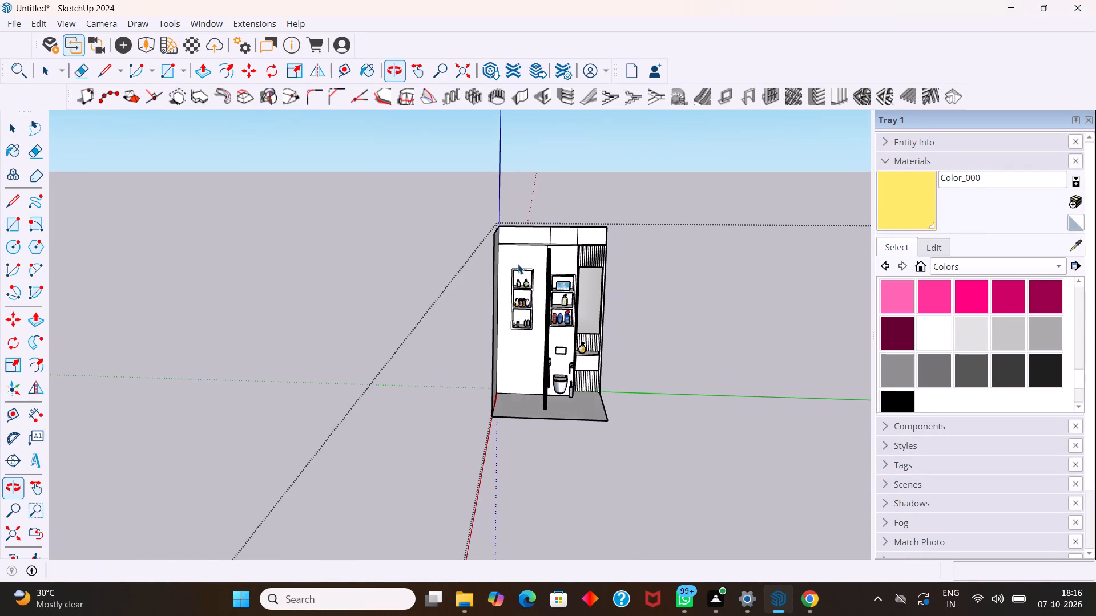
scroll(518, 265, "up", 5)
middle_click_drag(526, 274, 537, 309)
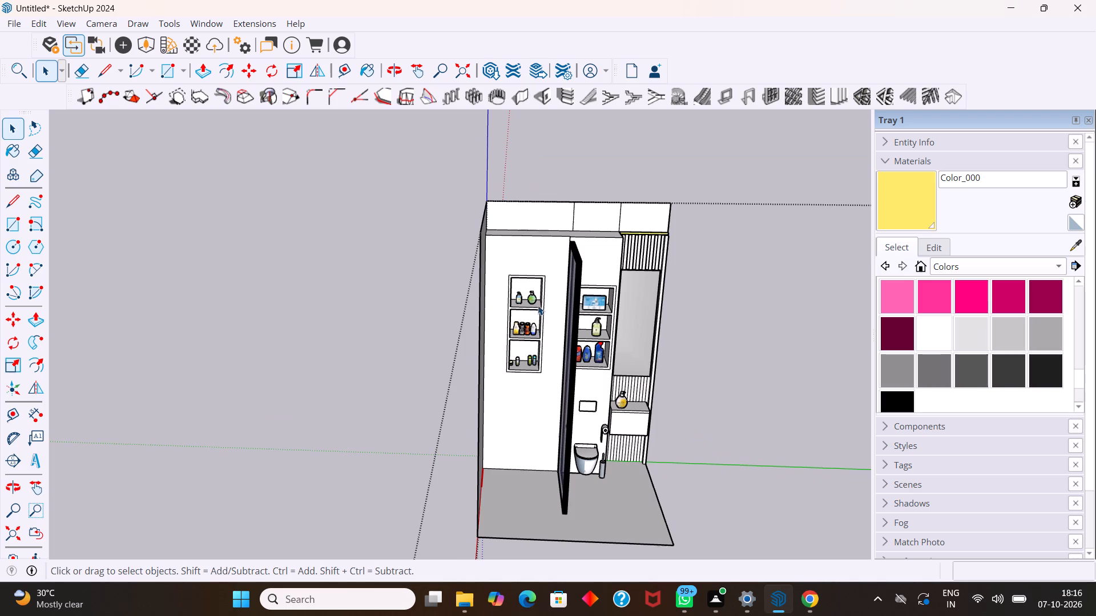
scroll(535, 293, "up", 8)
middle_click_drag(535, 290, 532, 319)
scroll(532, 316, "down", 4)
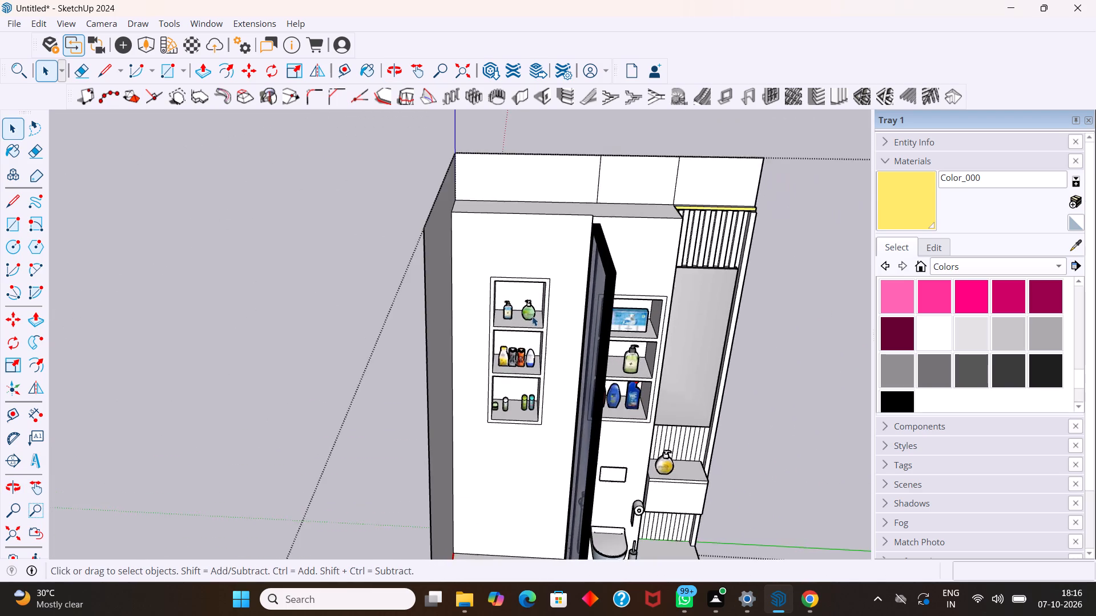
scroll(532, 313, "down", 5)
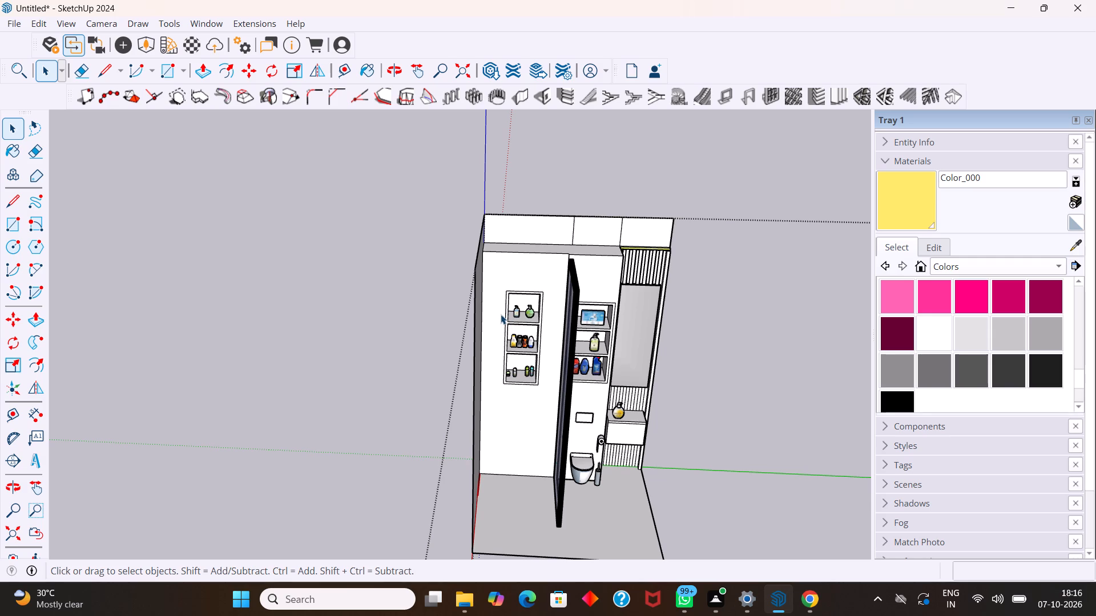
scroll(495, 313, "up", 1)
middle_click_drag(492, 297, 489, 278)
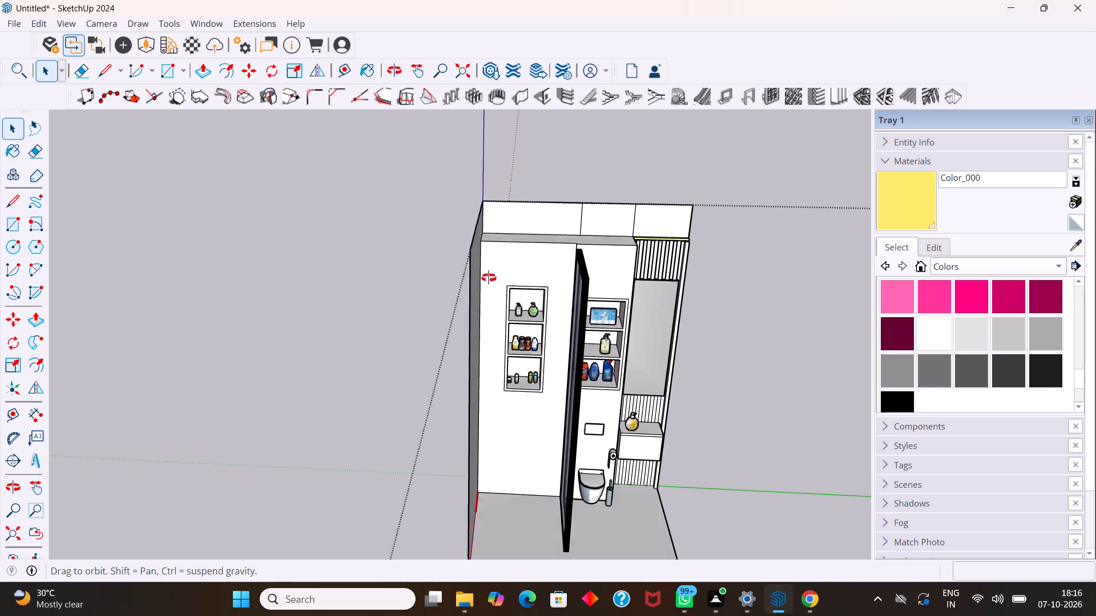
middle_click_drag(489, 278, 489, 275)
scroll(494, 268, "up", 1)
middle_click_drag(498, 253, 500, 233)
scroll(540, 337, "up", 4)
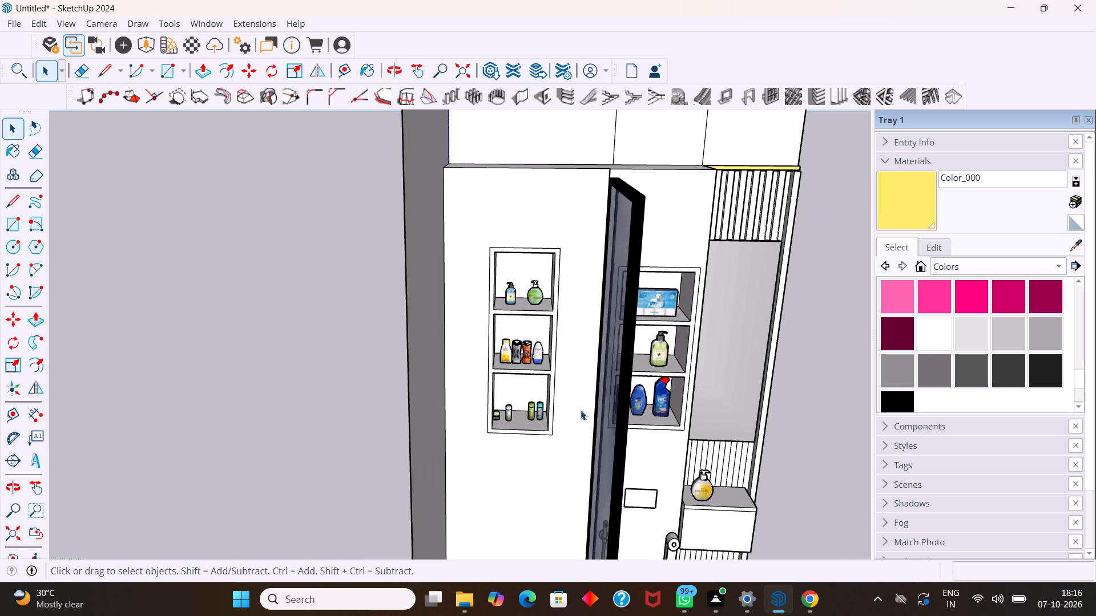
middle_click_drag(578, 428, 575, 366)
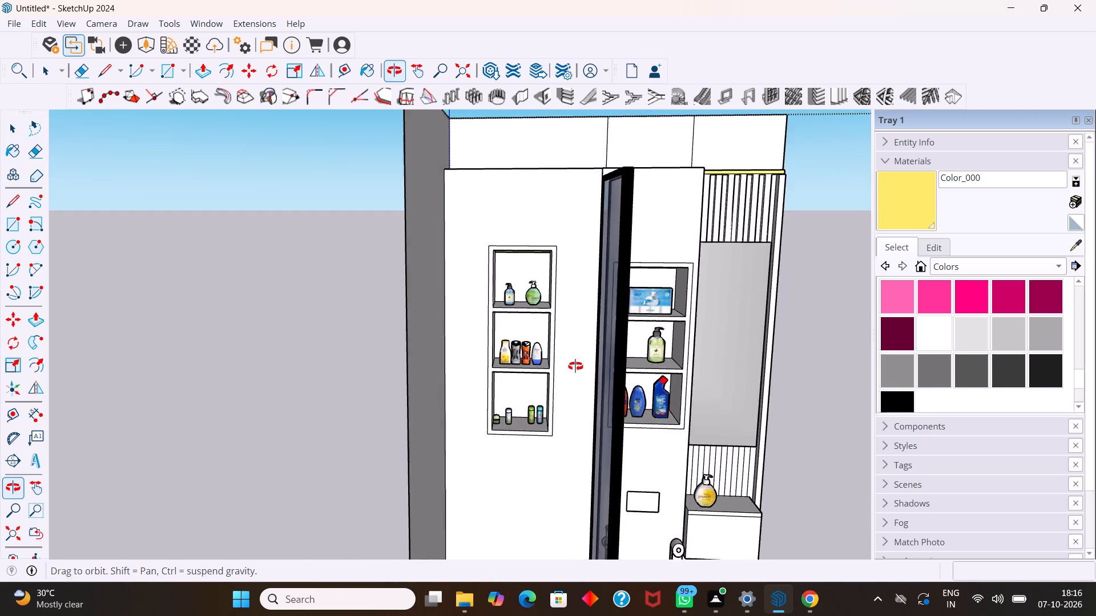
middle_click_drag(575, 366, 574, 349)
scroll(571, 347, "down", 9)
middle_click_drag(640, 419, 619, 414)
scroll(643, 370, "up", 1)
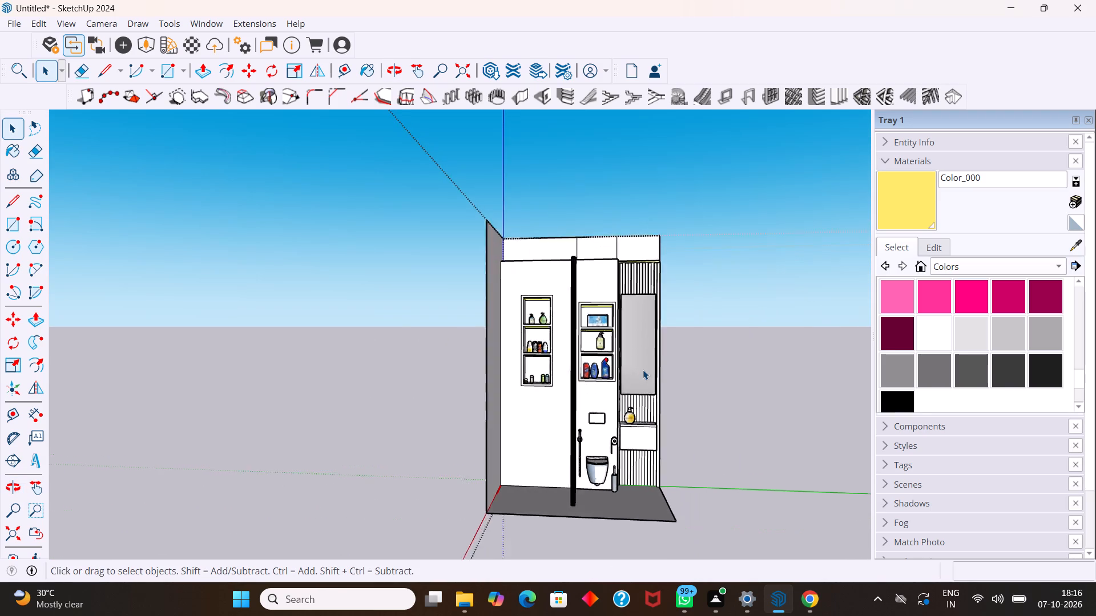
scroll(643, 370, "up", 2)
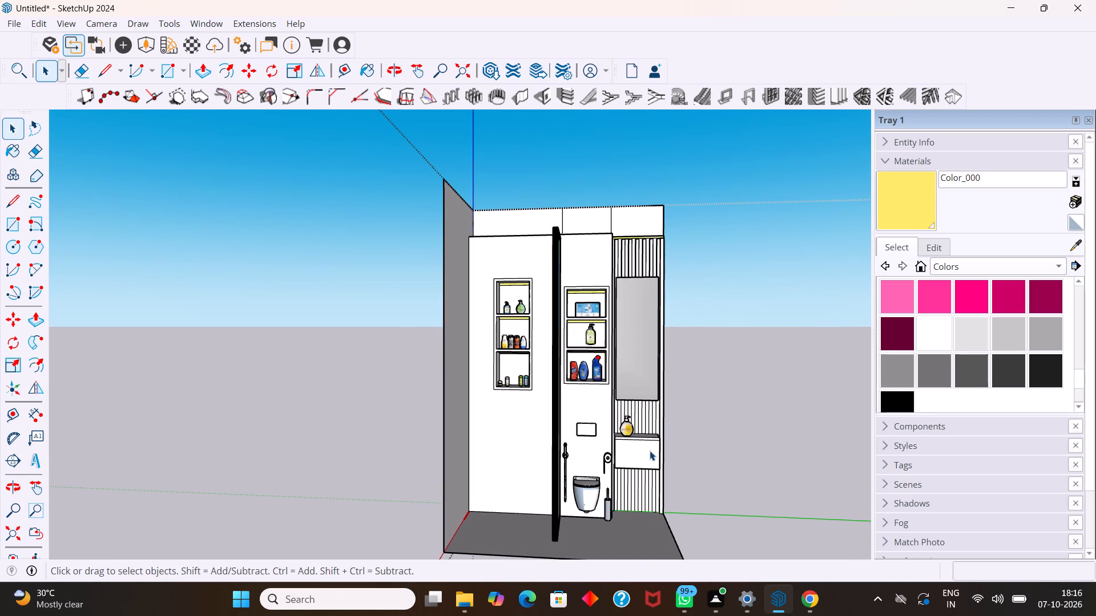
middle_click_drag(644, 451, 632, 451)
scroll(632, 451, "up", 1)
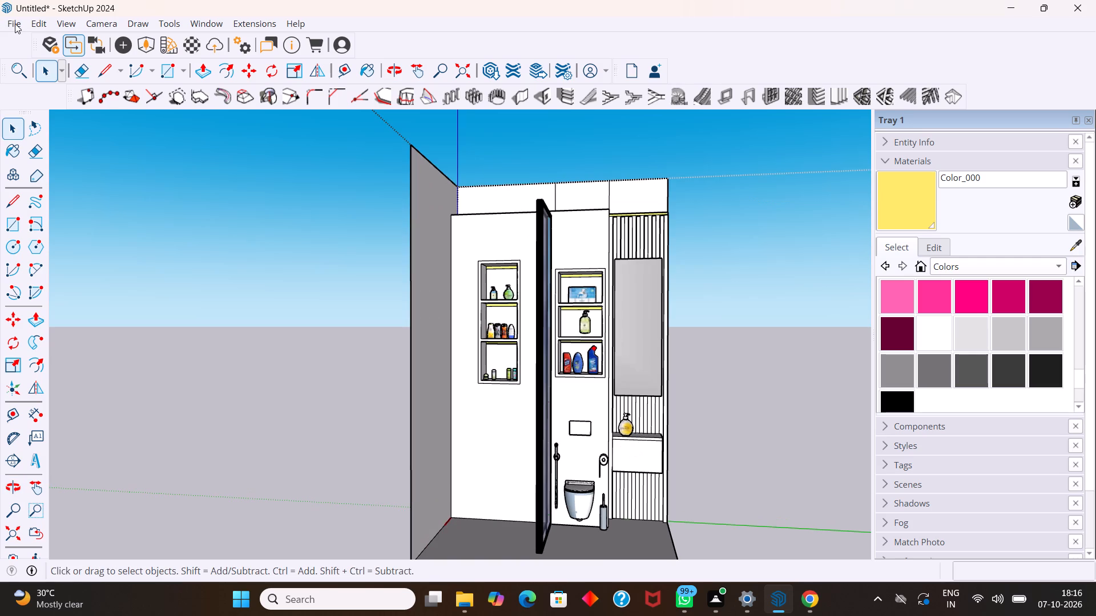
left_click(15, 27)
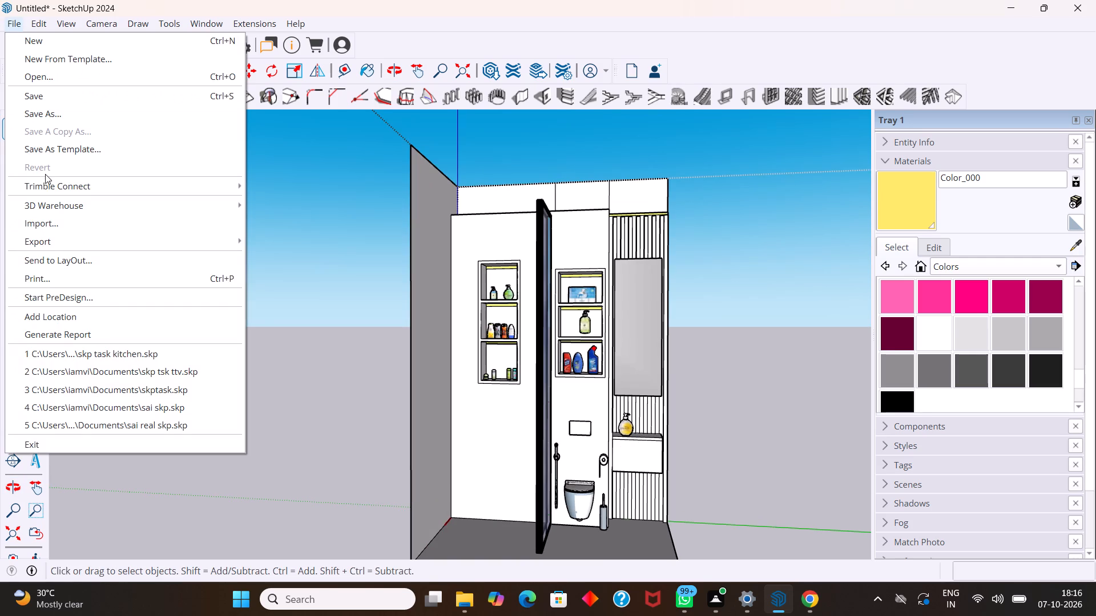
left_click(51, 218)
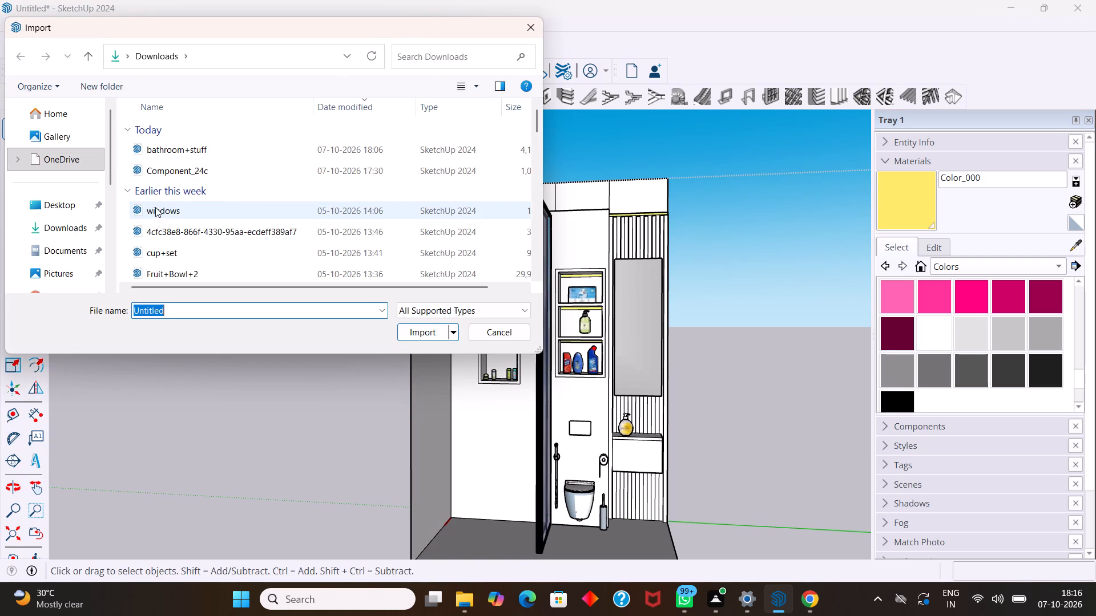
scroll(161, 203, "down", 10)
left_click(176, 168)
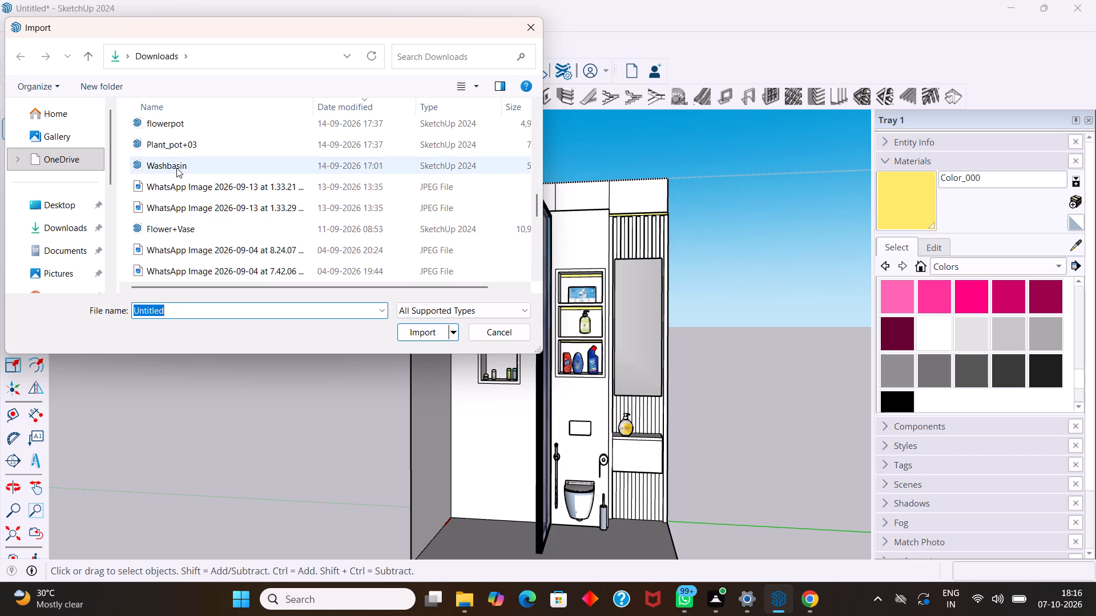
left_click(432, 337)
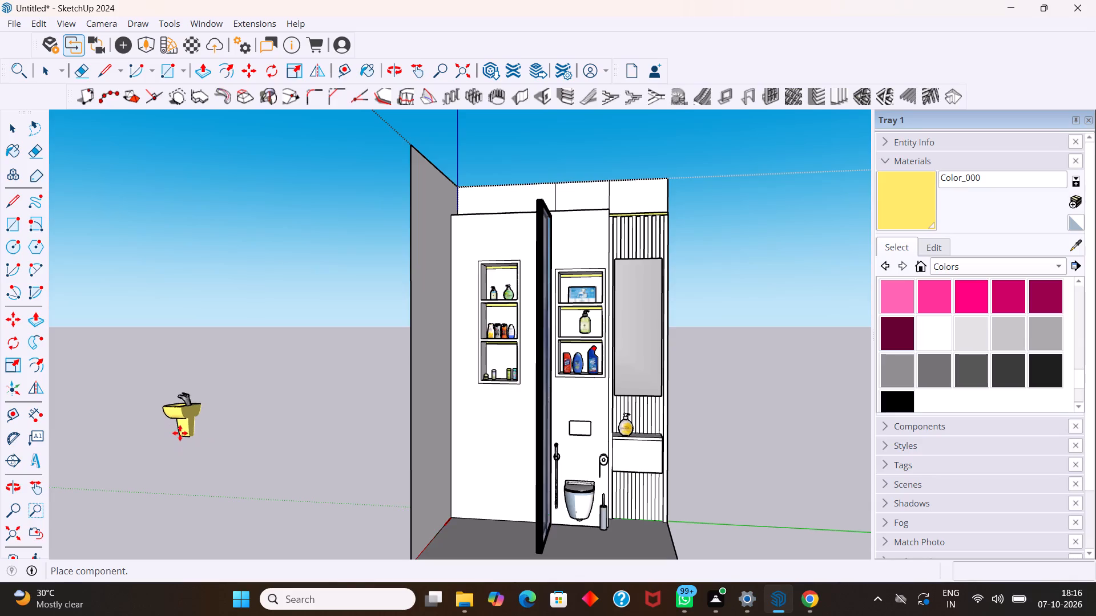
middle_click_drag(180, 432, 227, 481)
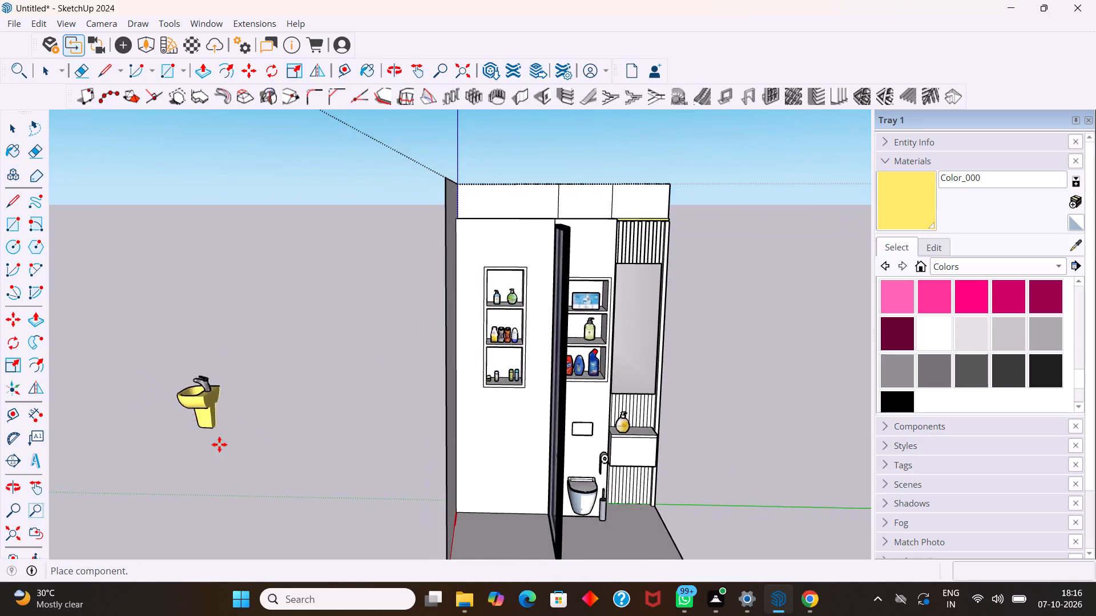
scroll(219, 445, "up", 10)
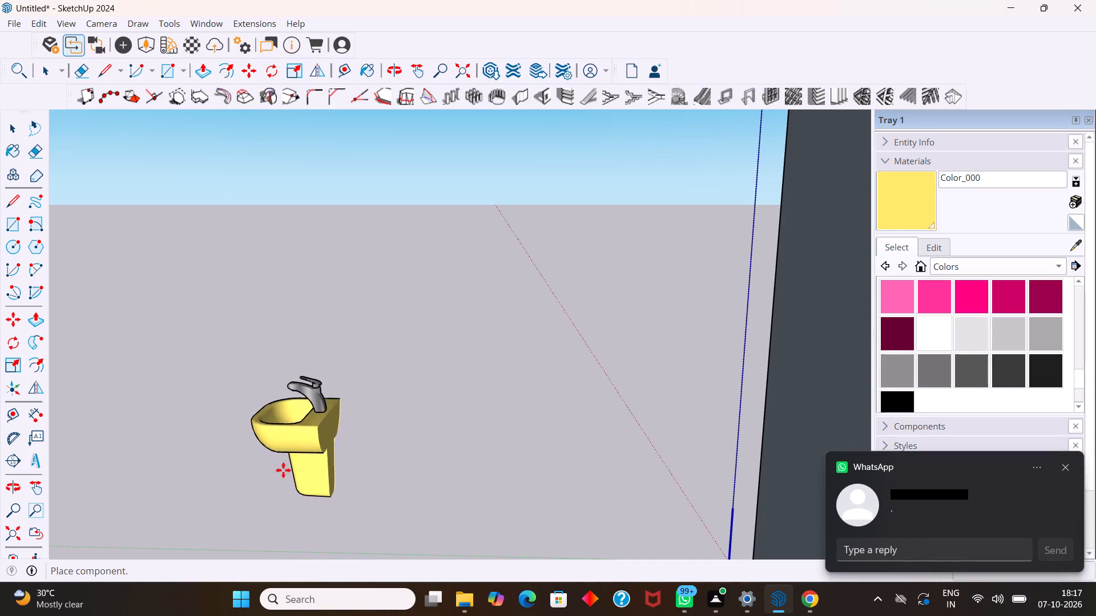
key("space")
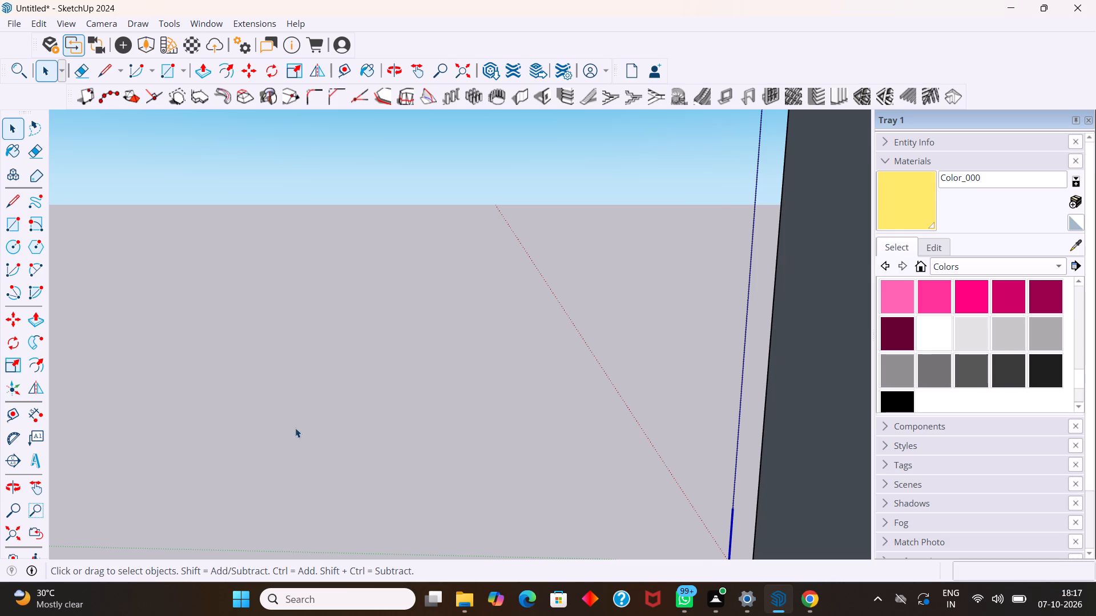
Examine the bathroom's shelf niches with their light strips and the fluted vanity wall around the mirror.
scroll(294, 421, "down", 9)
scroll(286, 370, "down", 4)
middle_click_drag(446, 339, 426, 302)
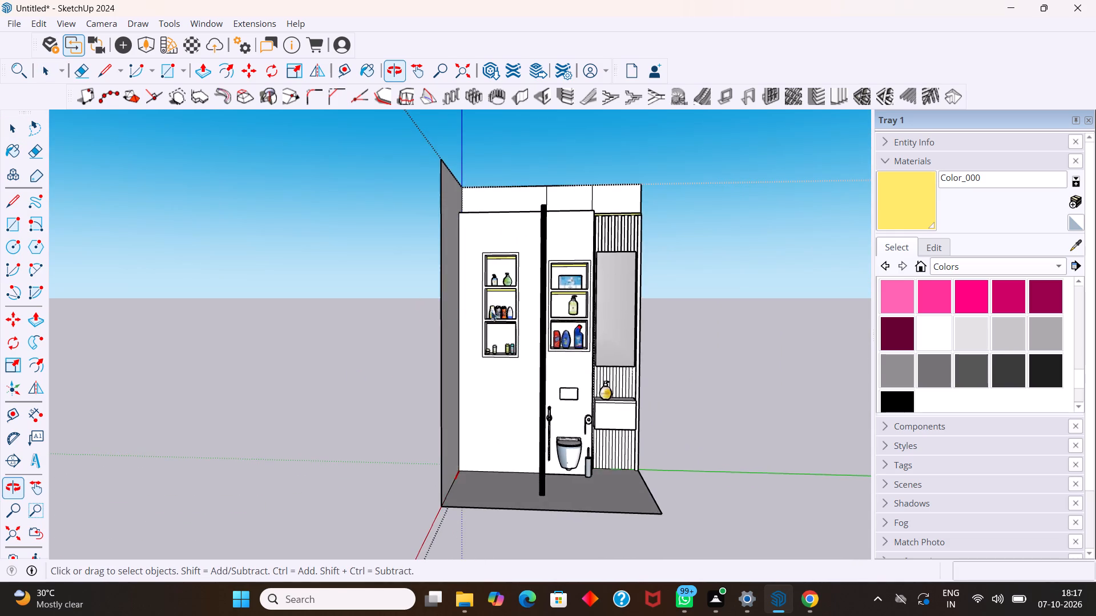
scroll(598, 308, "up", 6)
middle_click_drag(655, 285, 659, 294)
scroll(659, 294, "down", 3)
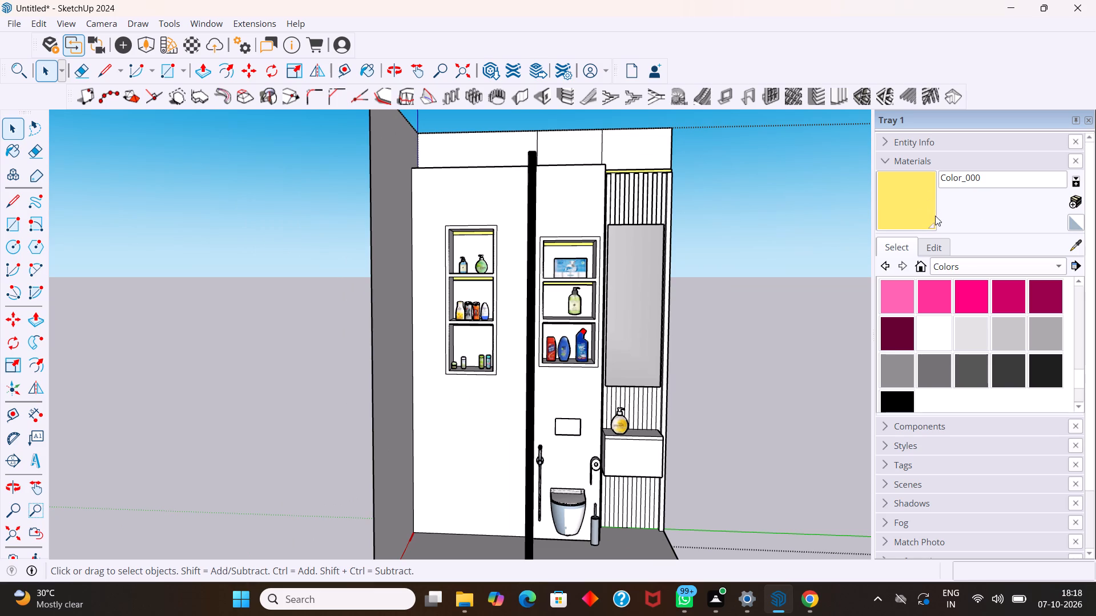
middle_click_drag(635, 316, 643, 336)
scroll(429, 261, "up", 2)
middle_click_drag(429, 261, 429, 249)
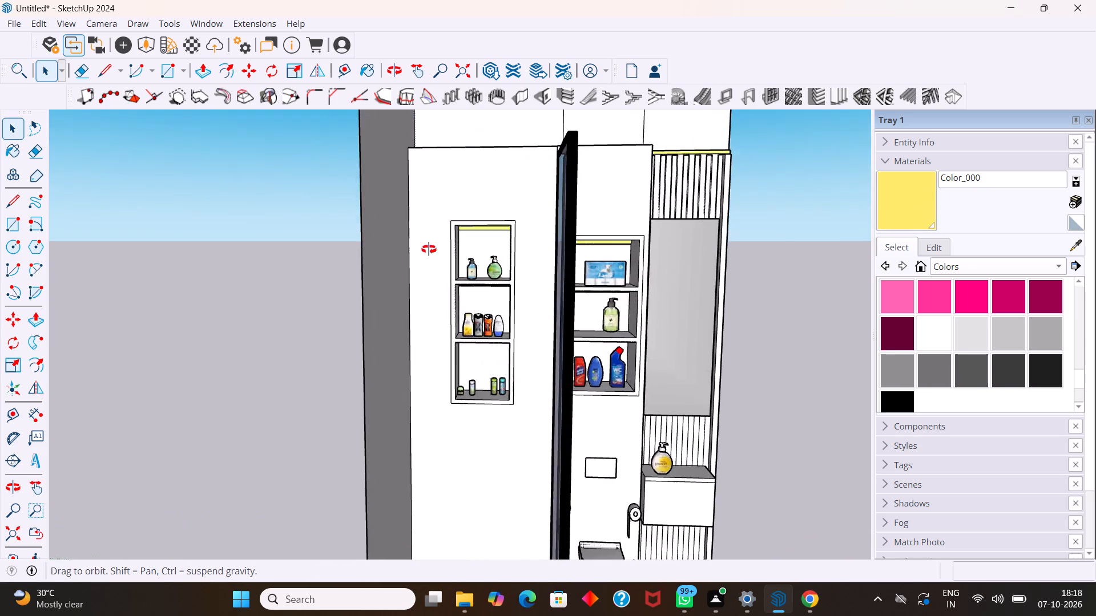
middle_click_drag(429, 249, 432, 201)
scroll(482, 221, "up", 4)
middle_click_drag(482, 234, 494, 257)
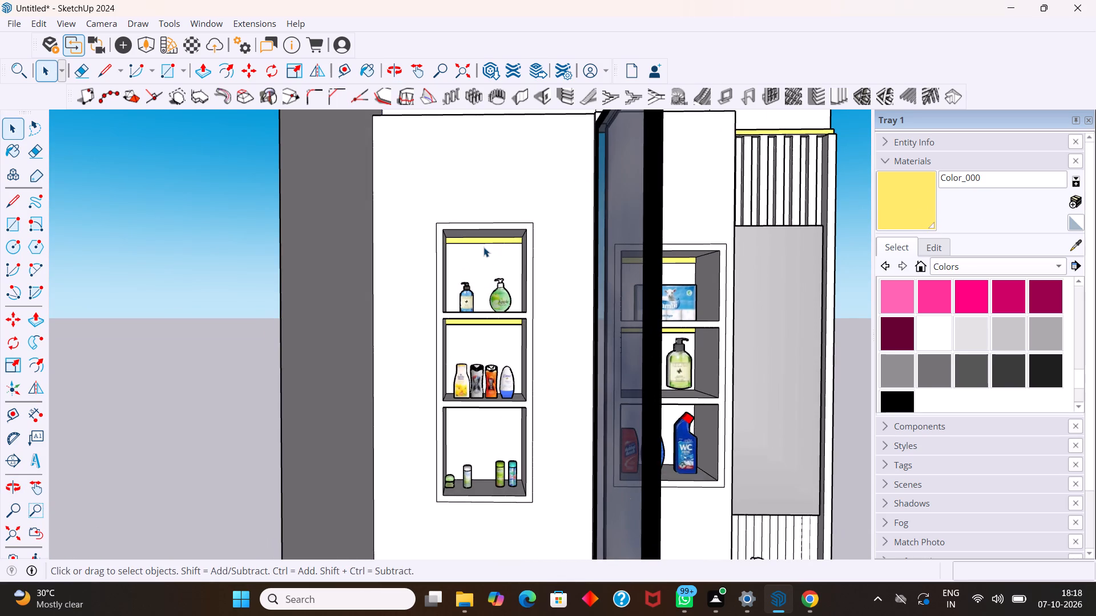
scroll(483, 249, "down", 4)
scroll(477, 249, "down", 20)
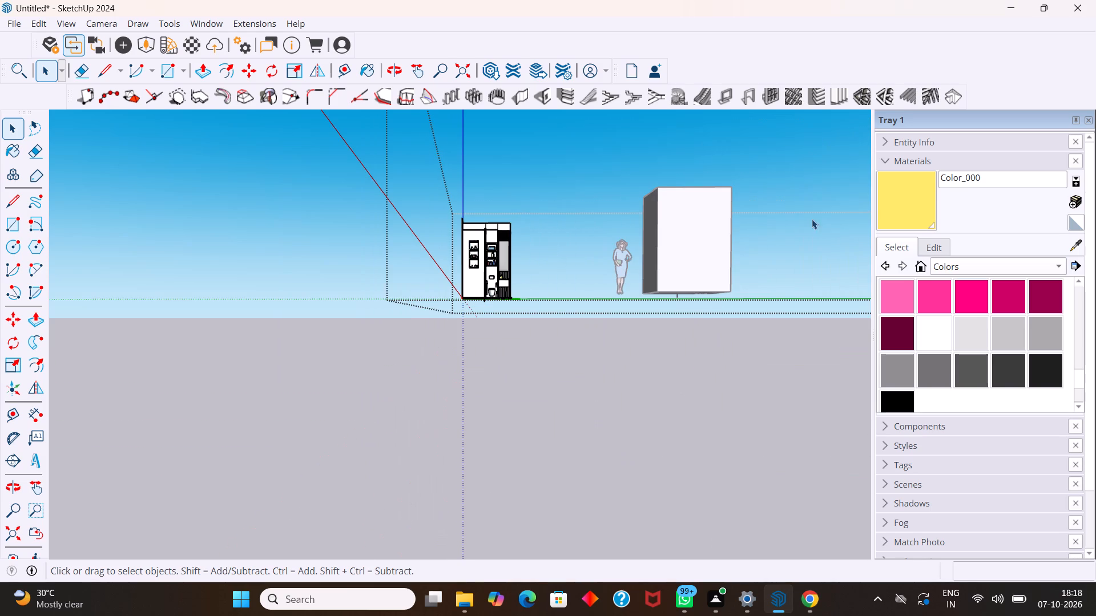
Exit editing of the open bathroom group to return to the whole model, leaving nothing selected.
left_click(708, 237)
left_click(623, 362)
double_click(673, 244)
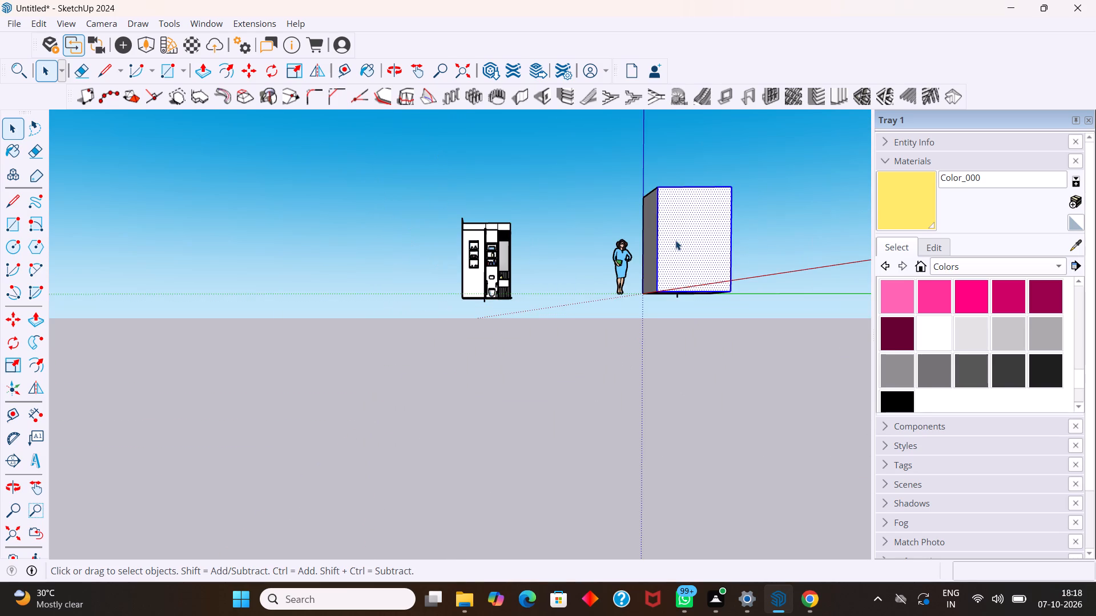
left_click(616, 317)
Examine the fully walled bathroom from above and compare it with the open-sided bathroom copy.
middle_click_drag(688, 217, 678, 282)
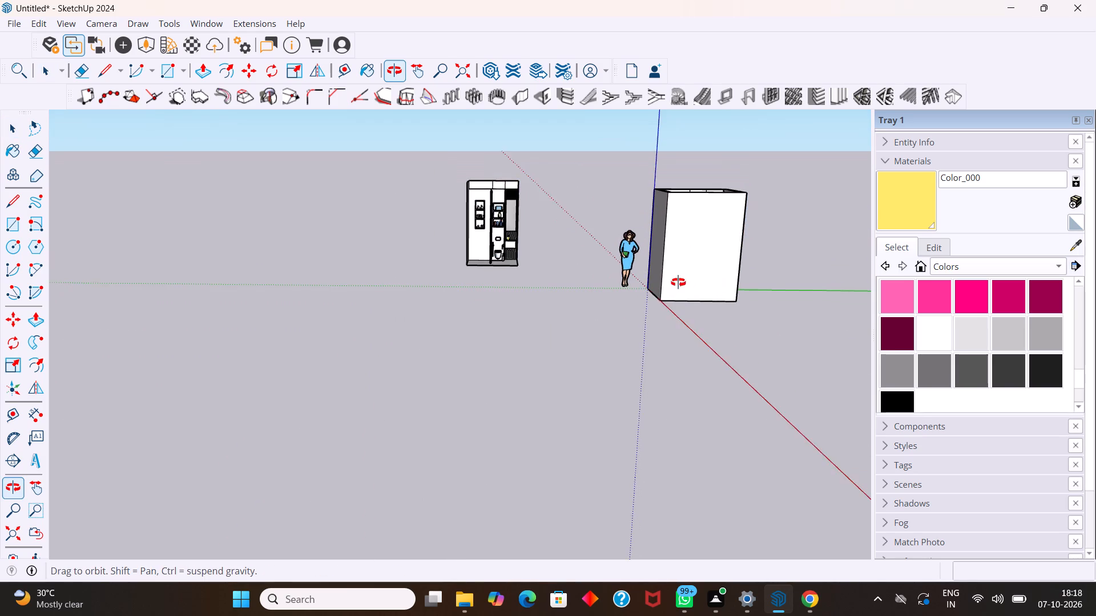
middle_click_drag(678, 282, 672, 287)
middle_click(672, 287)
scroll(519, 203, "up", 5)
middle_click_drag(526, 187, 541, 245)
scroll(543, 228, "down", 4)
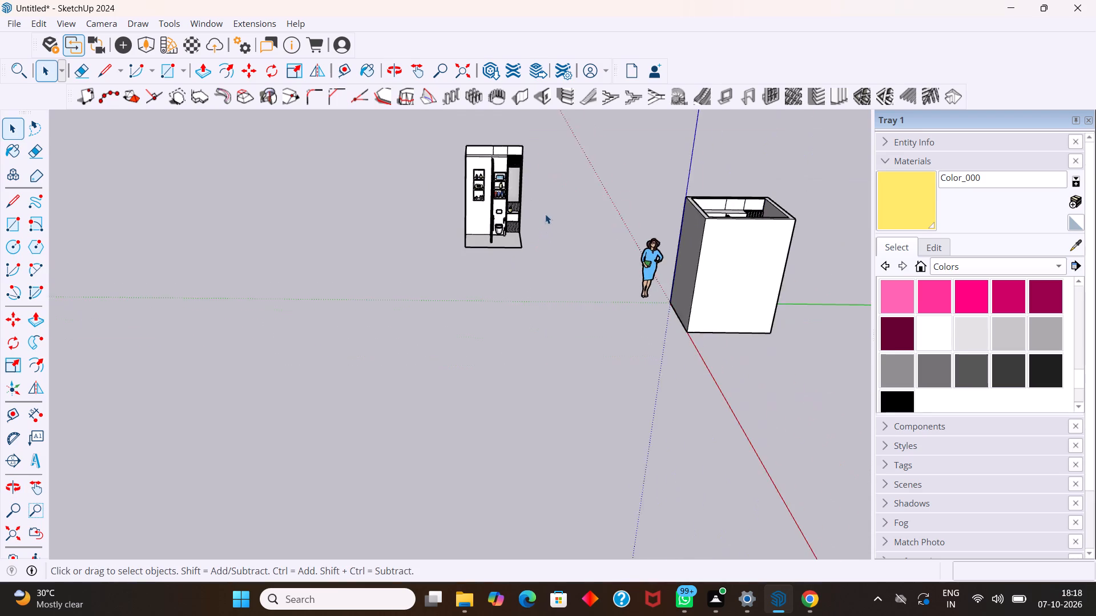
scroll(545, 214, "down", 6)
scroll(801, 187, "up", 9)
middle_click_drag(718, 355, 699, 372)
middle_click_drag(548, 191, 544, 229)
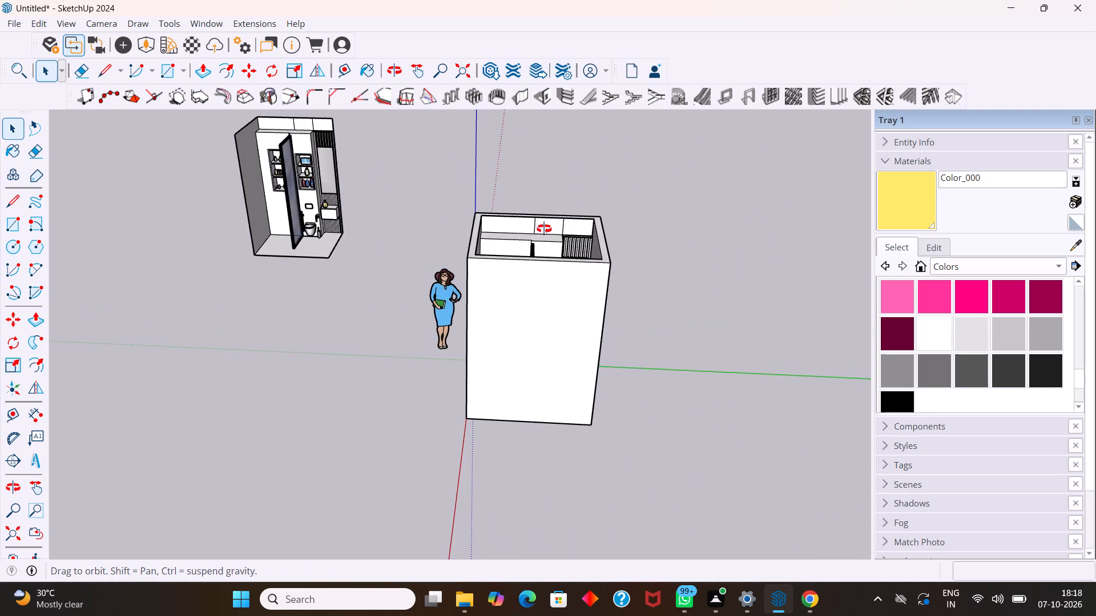
middle_click_drag(544, 229, 553, 297)
scroll(547, 281, "up", 5)
middle_click_drag(543, 284, 543, 322)
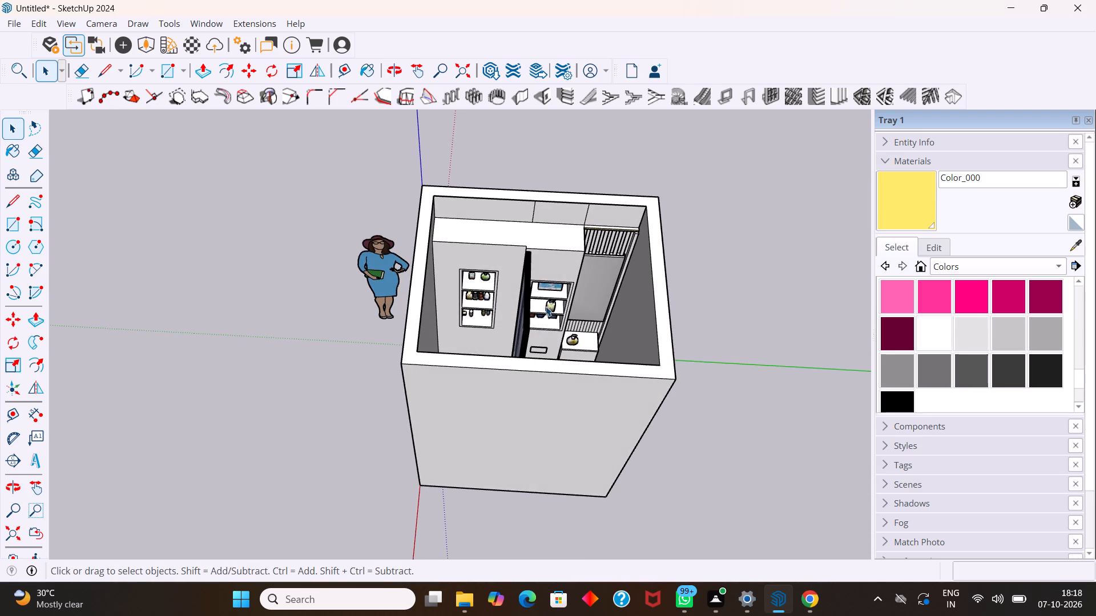
middle_click_drag(563, 346, 569, 291)
scroll(569, 291, "up", 1)
scroll(568, 286, "down", 4)
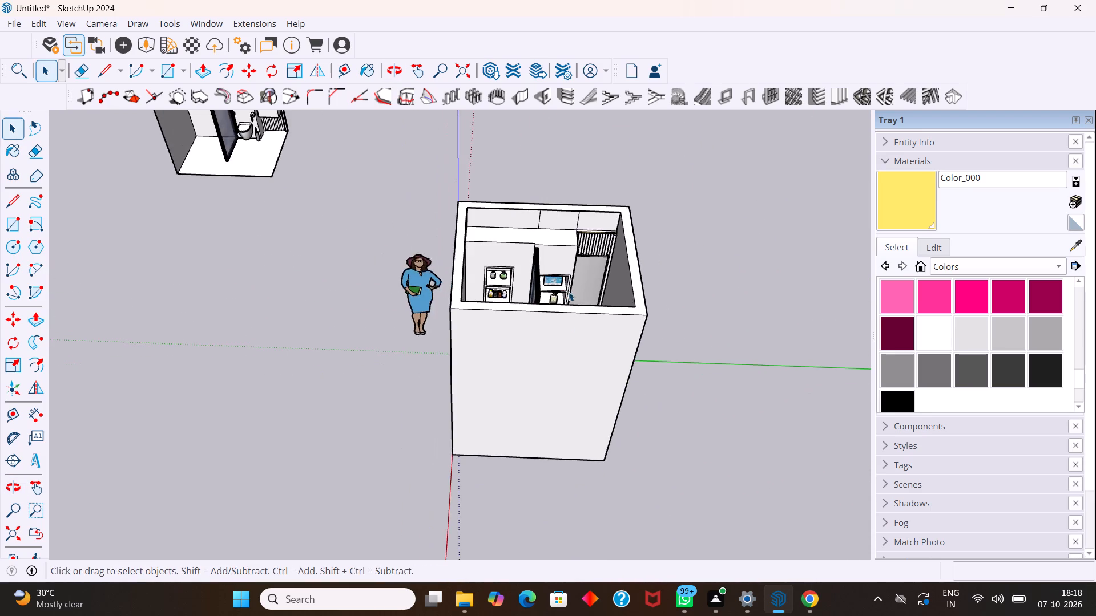
middle_click_drag(578, 394, 558, 276)
double_click(528, 324)
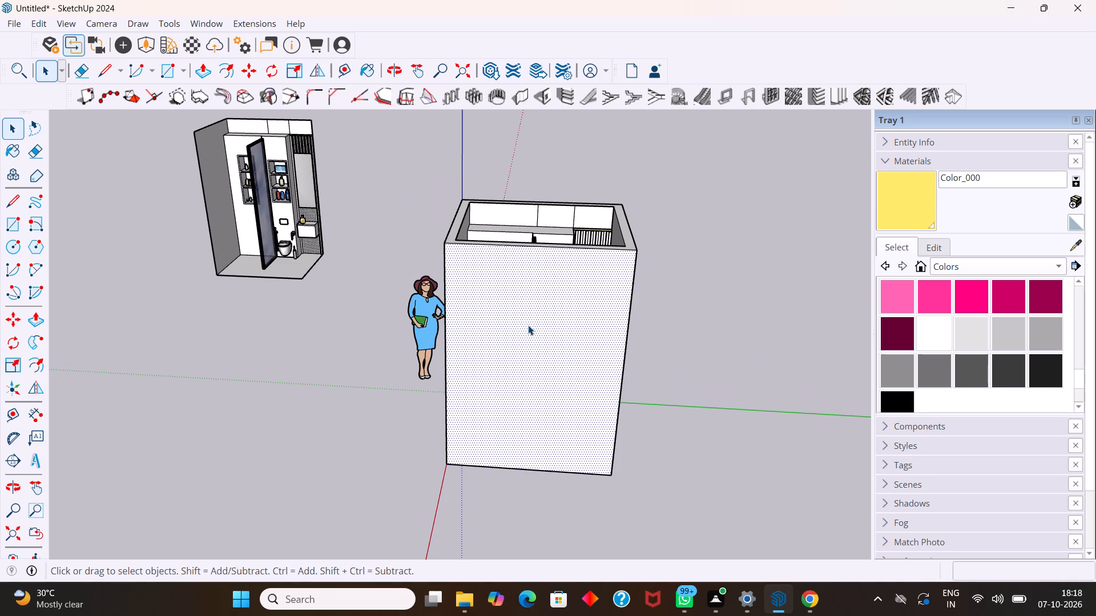
left_click(707, 271)
middle_click_drag(571, 242, 571, 257)
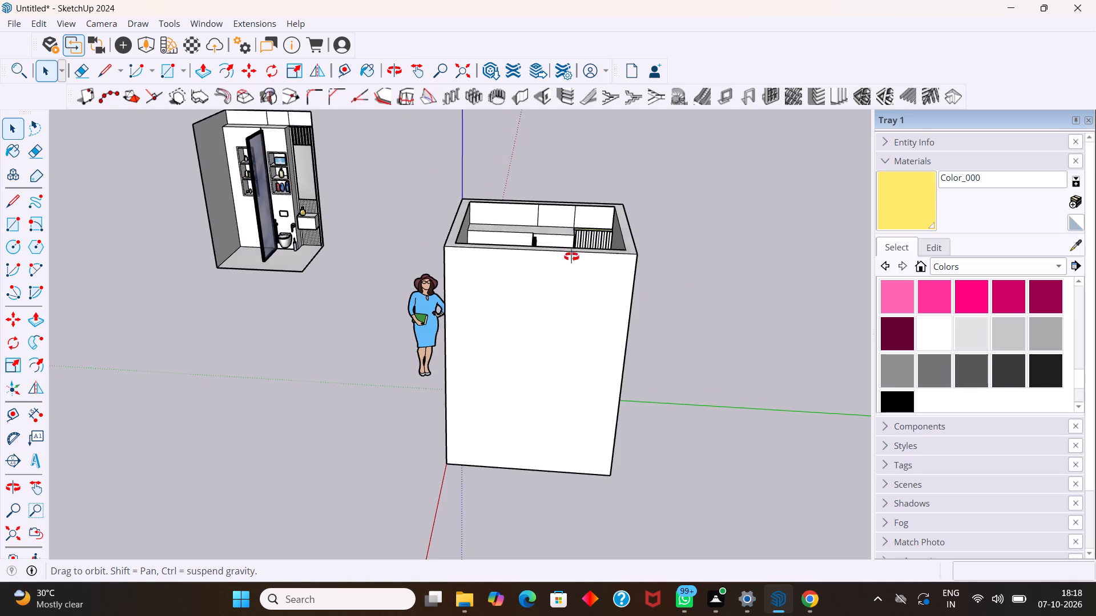
middle_click_drag(571, 257, 575, 263)
scroll(571, 245, "down", 10)
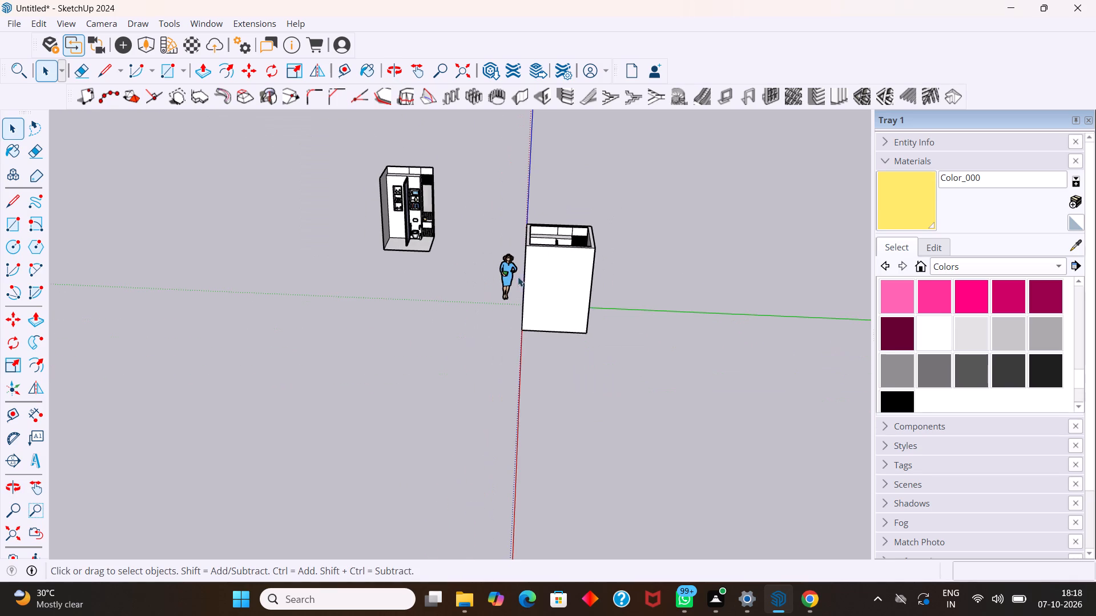
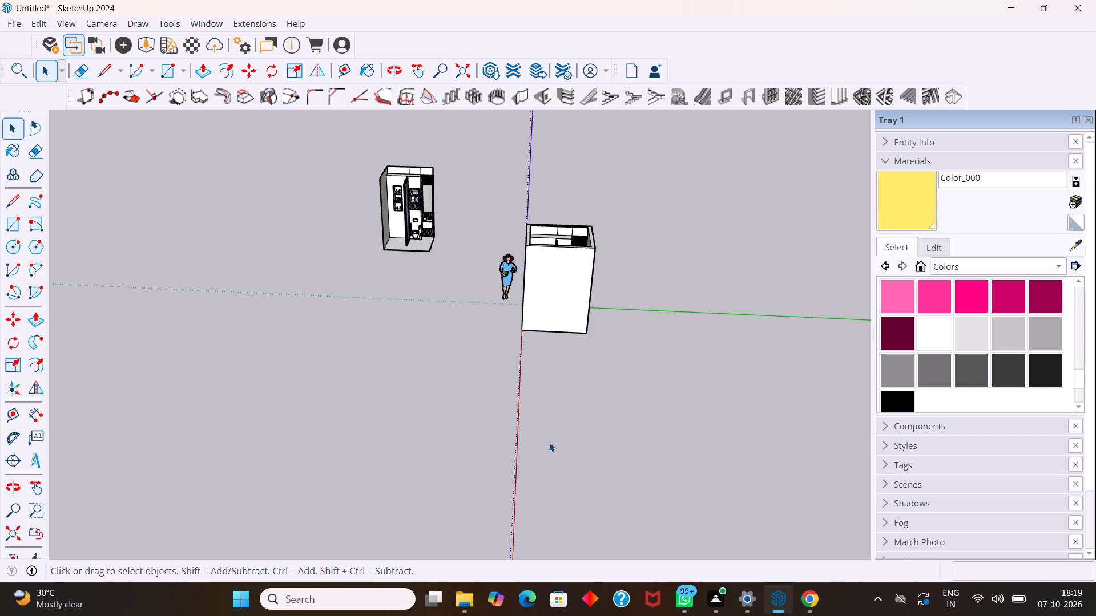
Examine the walled bathroom and the open-sided copy from several angles, comparing their interiors.
scroll(563, 449, "down", 3)
scroll(446, 229, "up", 8)
scroll(418, 230, "down", 3)
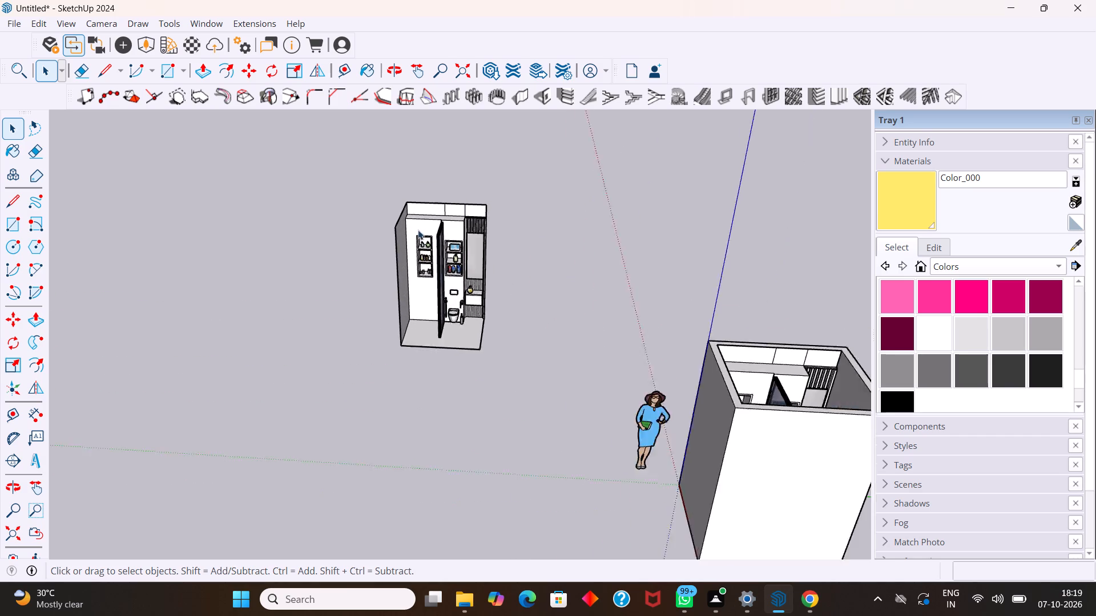
scroll(418, 230, "down", 7)
scroll(605, 378, "up", 9)
middle_click_drag(586, 322, 593, 342)
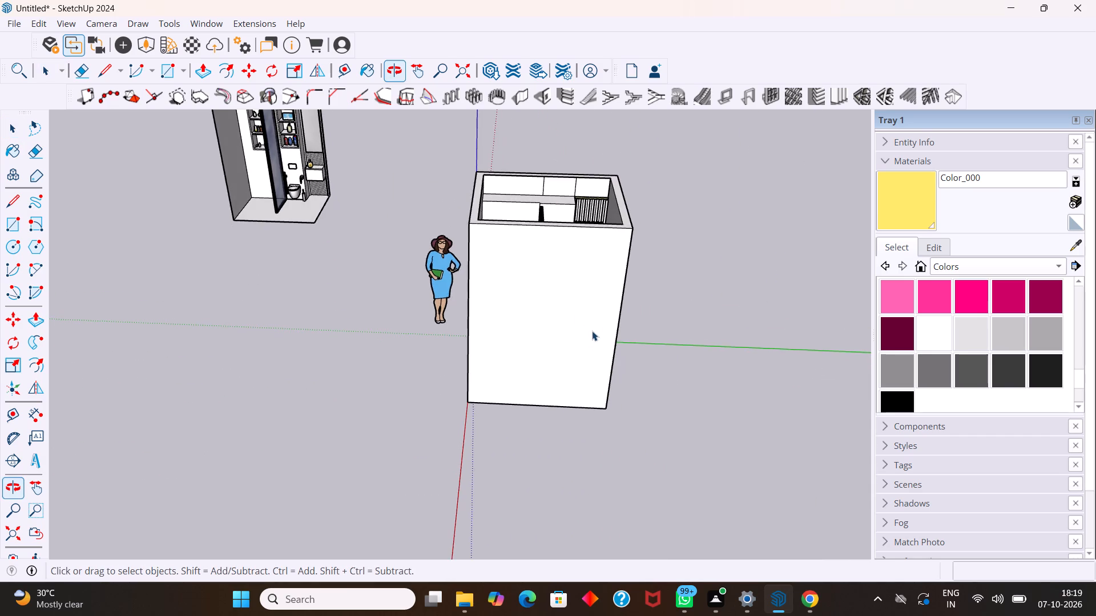
scroll(592, 331, "down", 5)
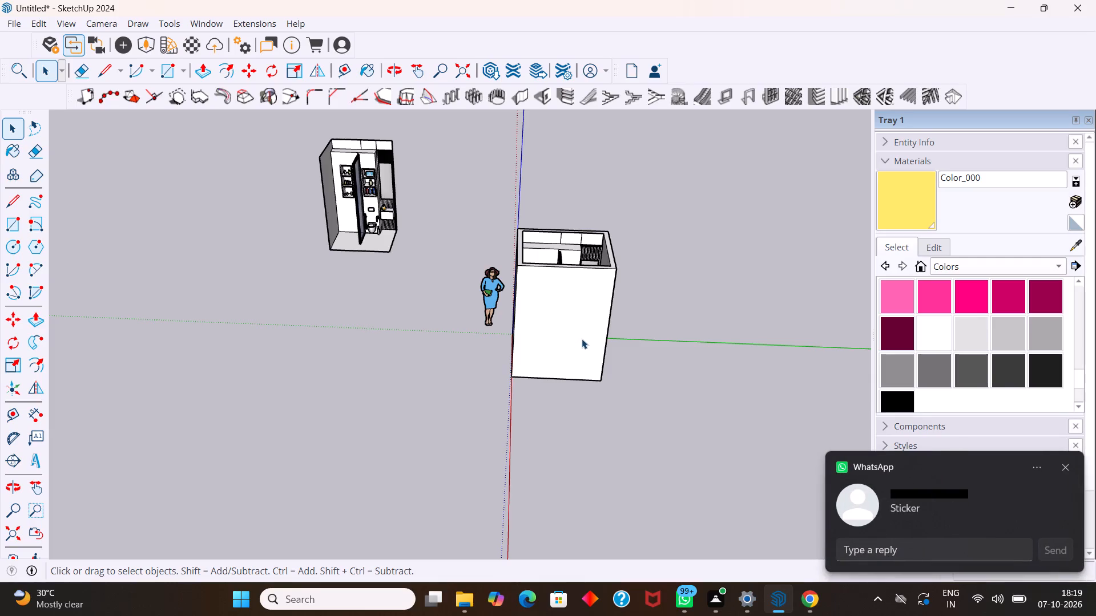
scroll(451, 261, "up", 3)
scroll(362, 192, "up", 1)
scroll(361, 192, "down", 4)
scroll(293, 116, "up", 2)
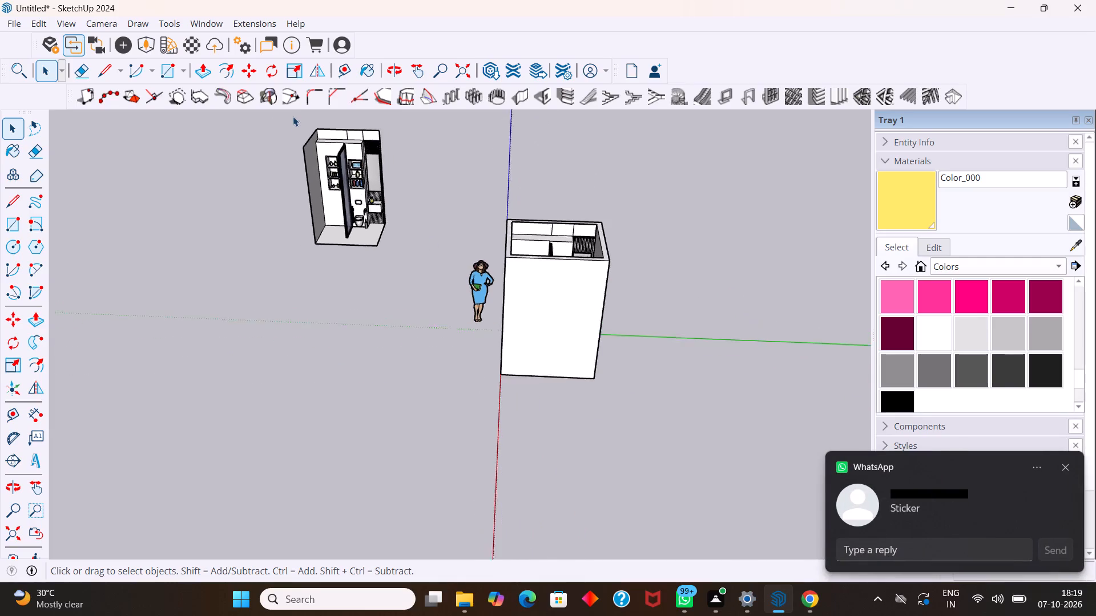
scroll(293, 116, "up", 7)
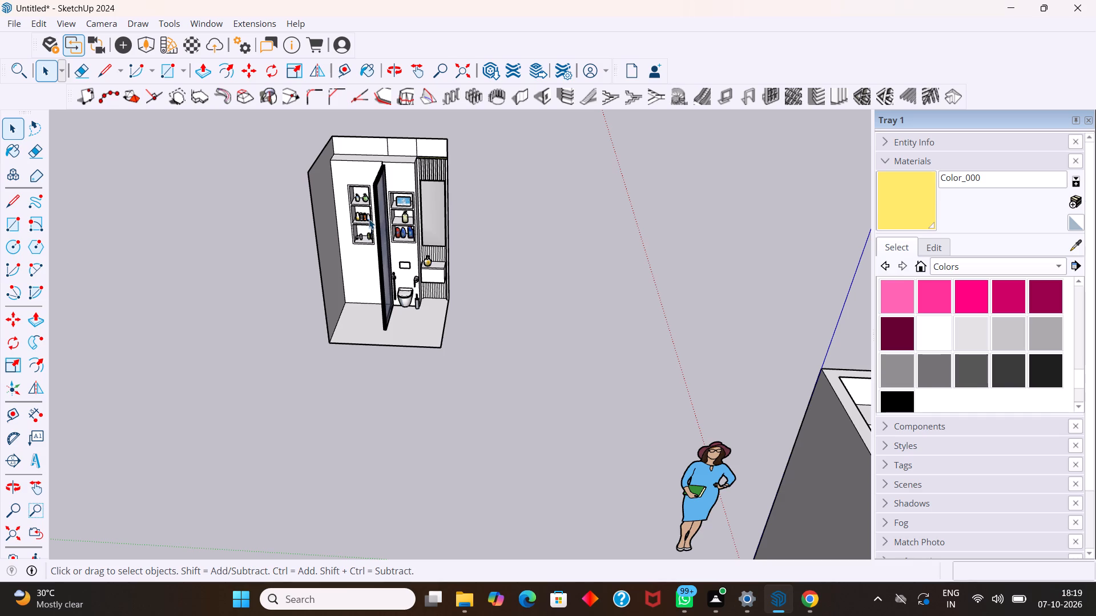
middle_click_drag(402, 193, 450, 201)
scroll(448, 189, "down", 8)
middle_click_drag(746, 302, 710, 287)
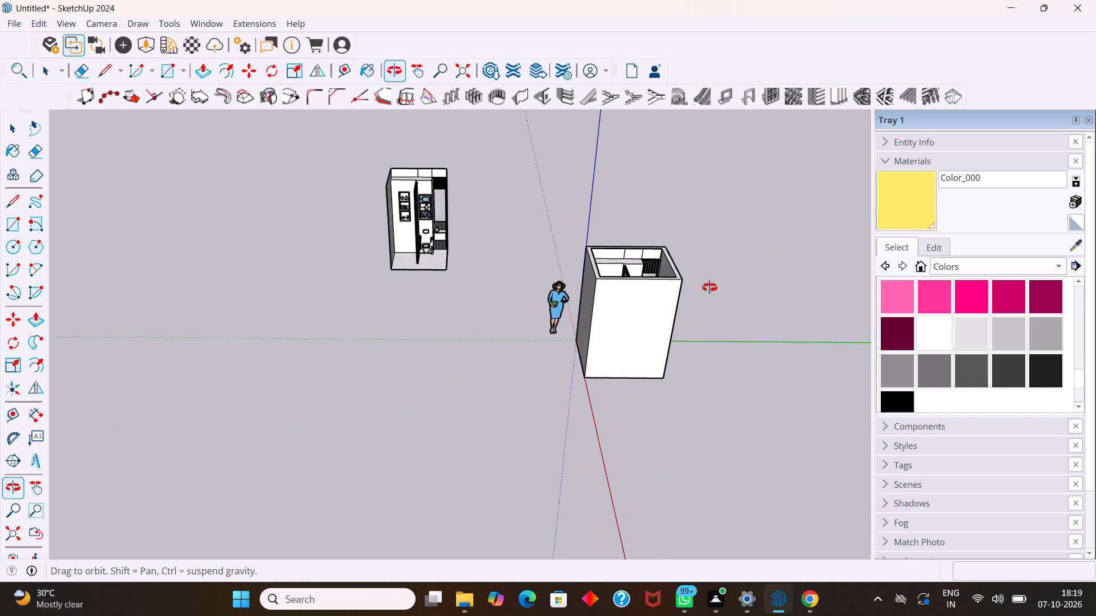
middle_click_drag(710, 287, 683, 244)
middle_click(683, 244)
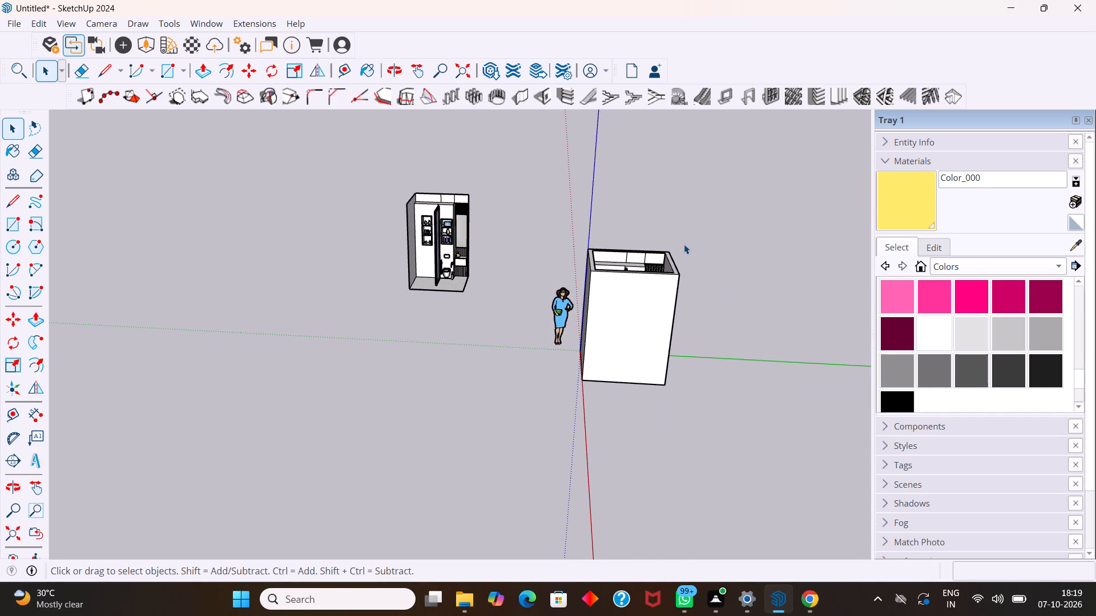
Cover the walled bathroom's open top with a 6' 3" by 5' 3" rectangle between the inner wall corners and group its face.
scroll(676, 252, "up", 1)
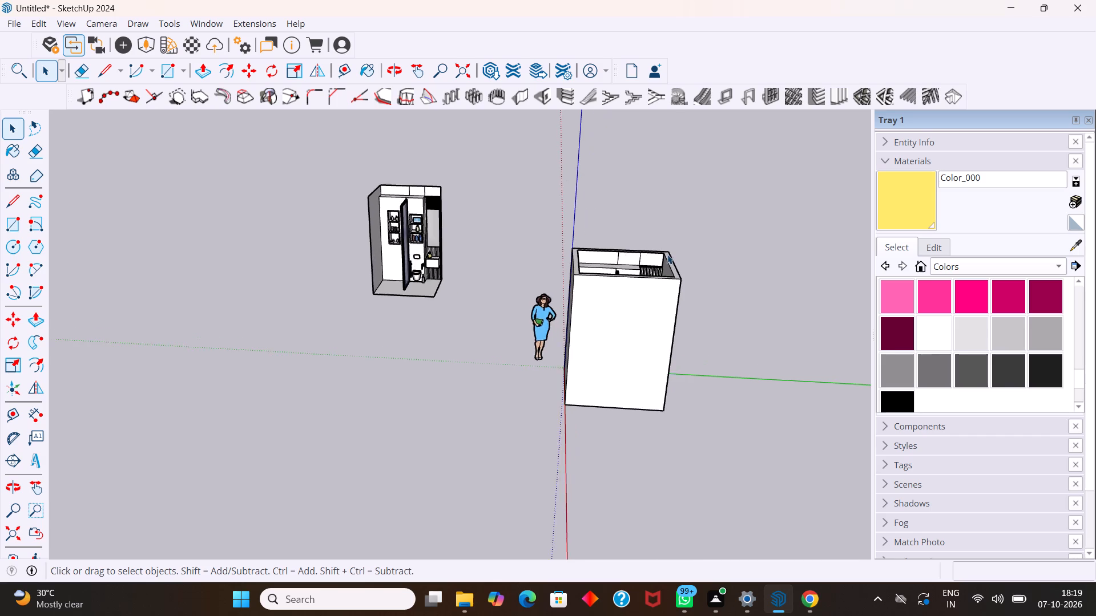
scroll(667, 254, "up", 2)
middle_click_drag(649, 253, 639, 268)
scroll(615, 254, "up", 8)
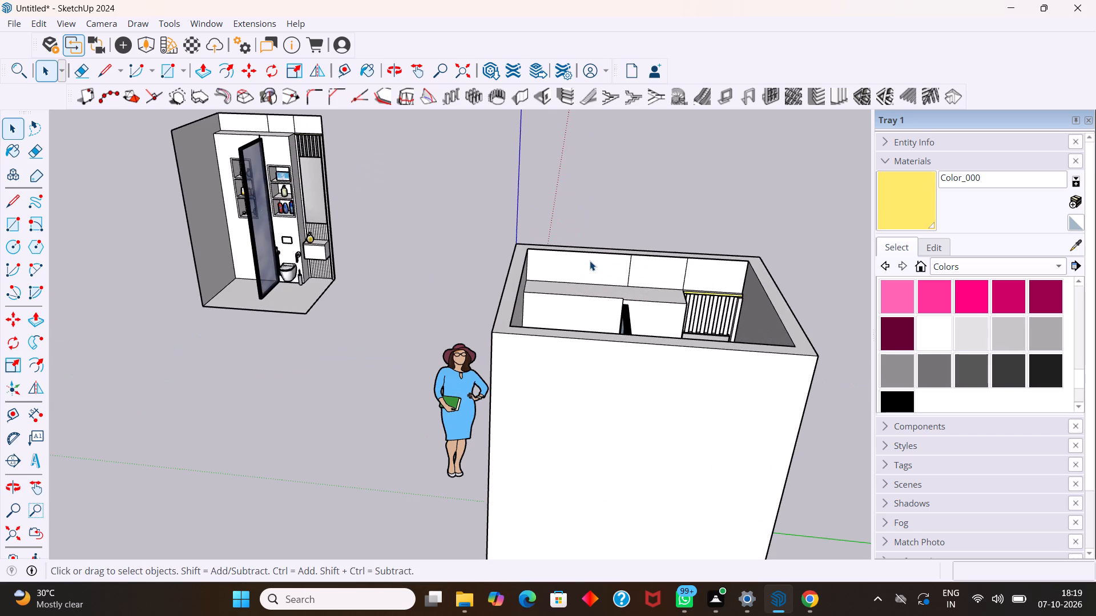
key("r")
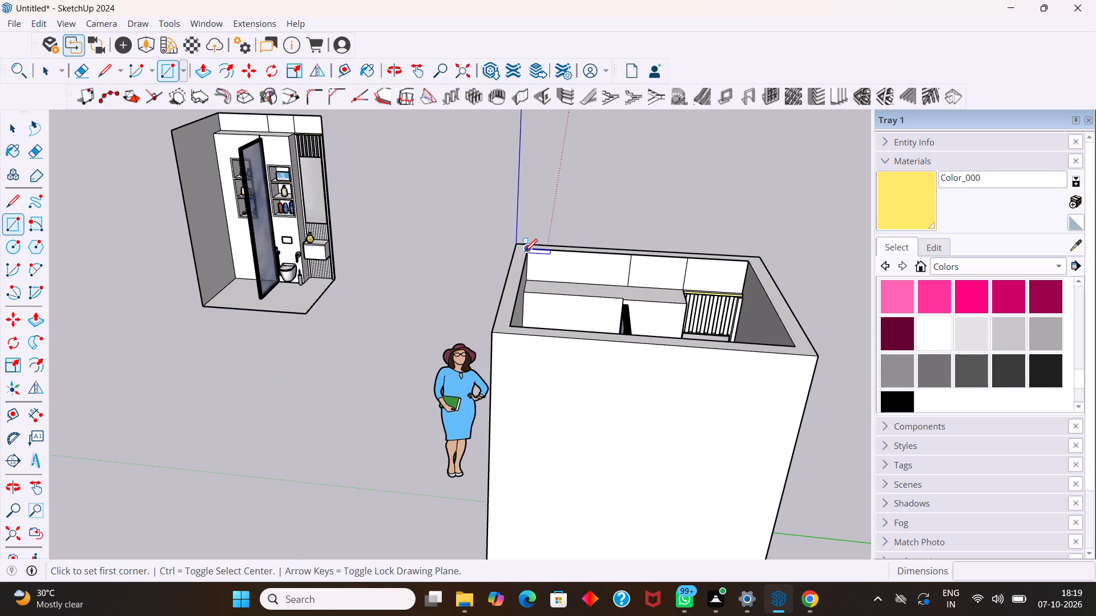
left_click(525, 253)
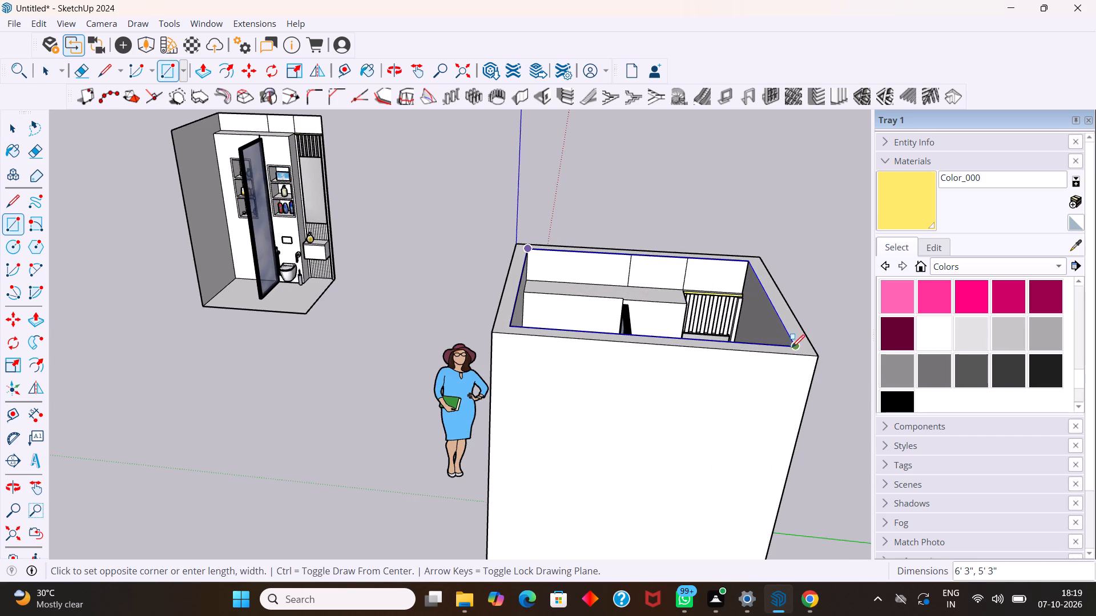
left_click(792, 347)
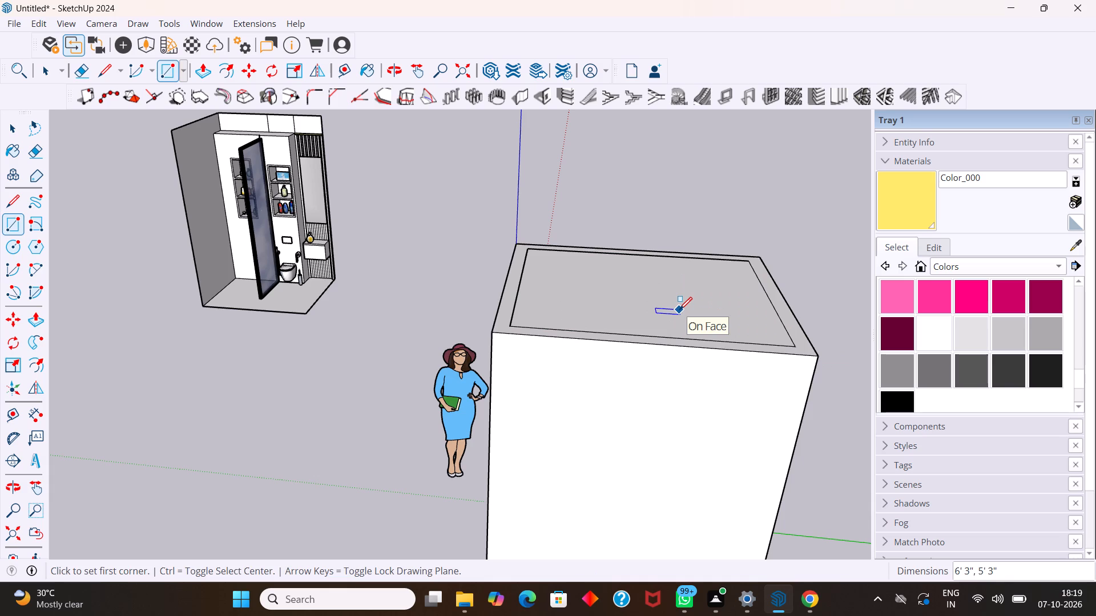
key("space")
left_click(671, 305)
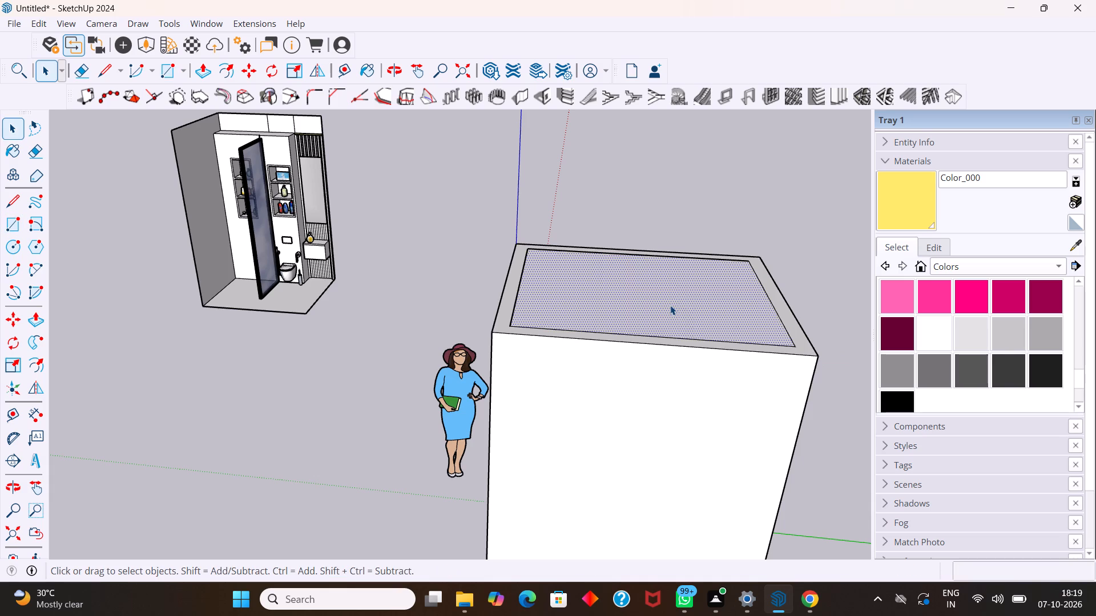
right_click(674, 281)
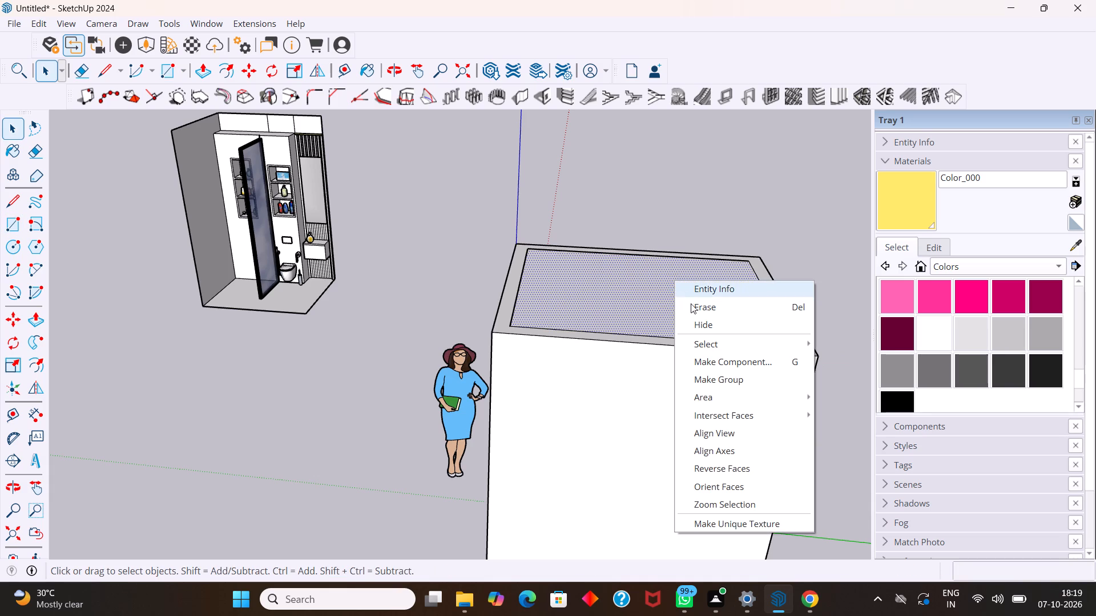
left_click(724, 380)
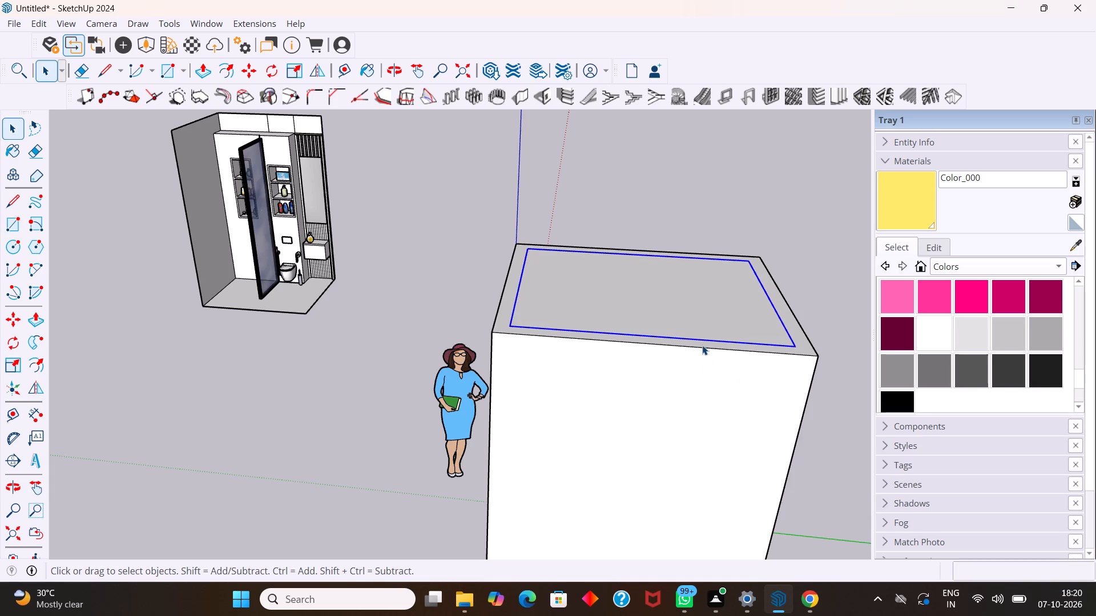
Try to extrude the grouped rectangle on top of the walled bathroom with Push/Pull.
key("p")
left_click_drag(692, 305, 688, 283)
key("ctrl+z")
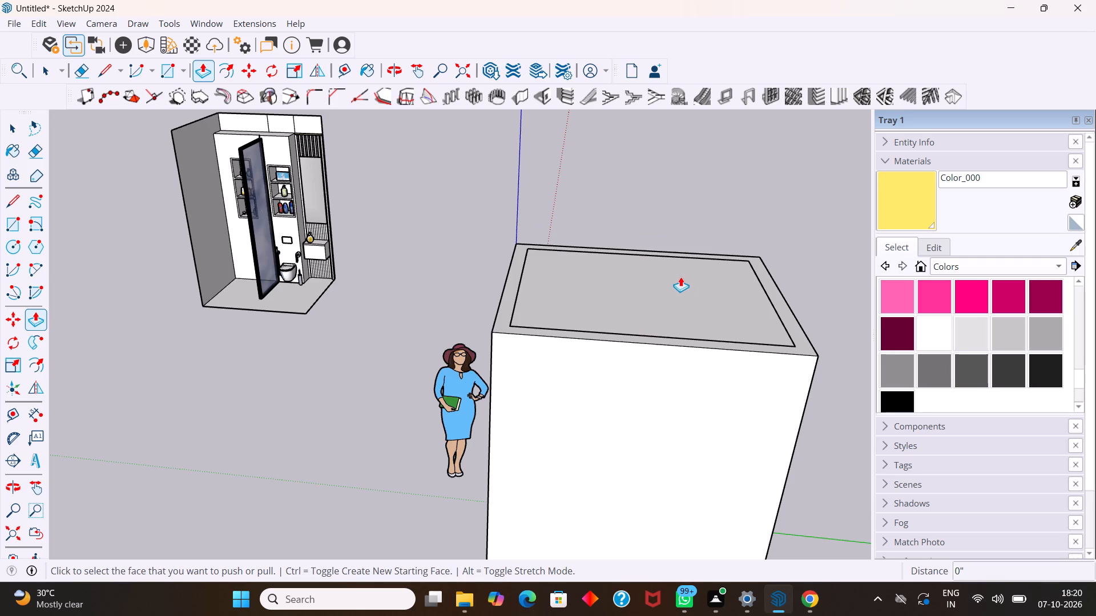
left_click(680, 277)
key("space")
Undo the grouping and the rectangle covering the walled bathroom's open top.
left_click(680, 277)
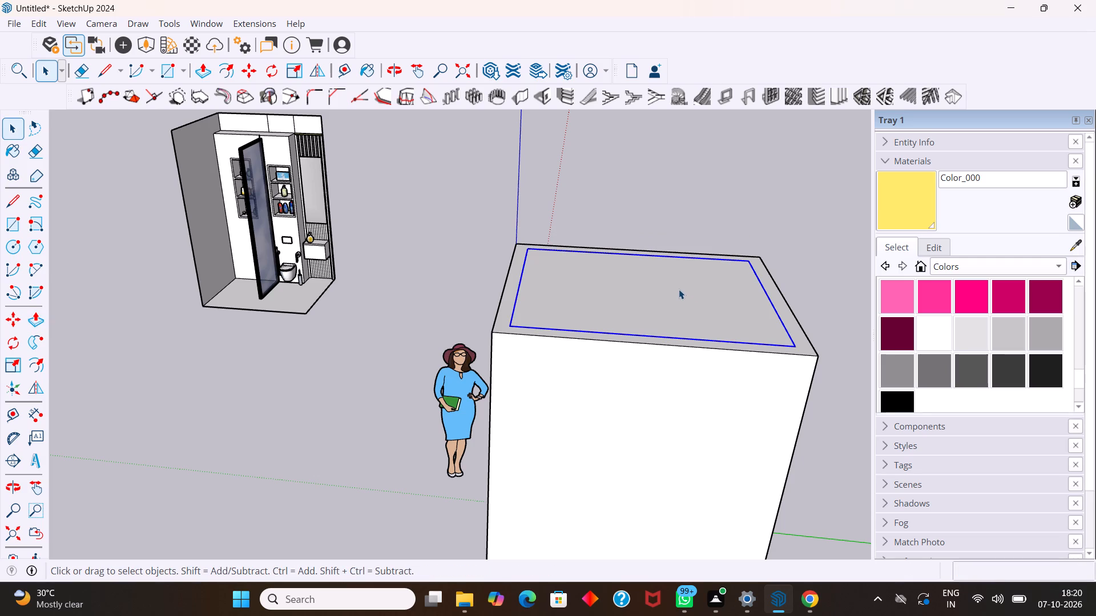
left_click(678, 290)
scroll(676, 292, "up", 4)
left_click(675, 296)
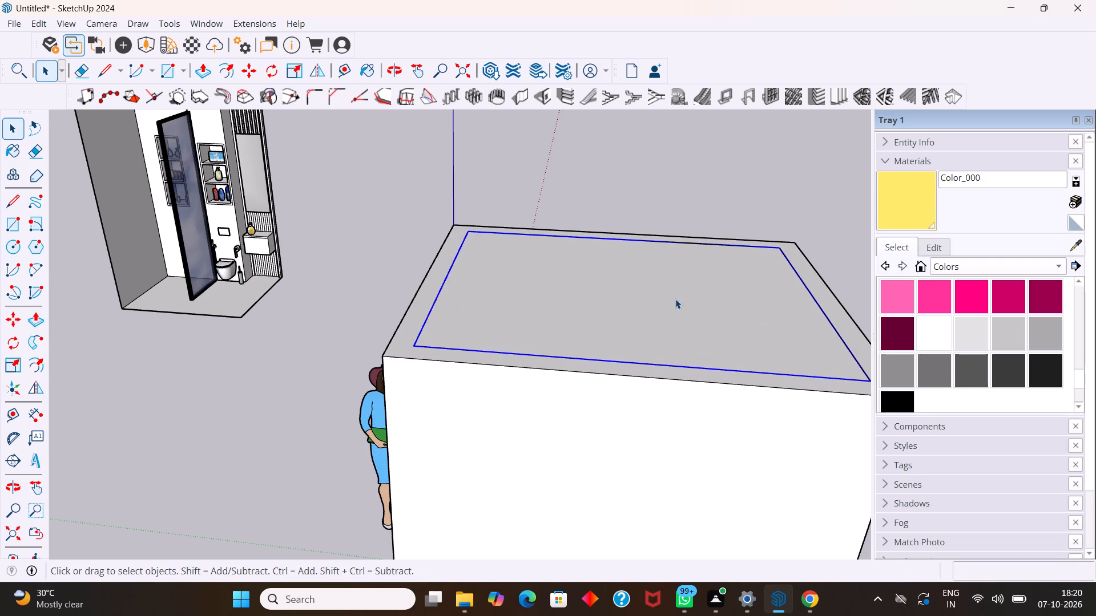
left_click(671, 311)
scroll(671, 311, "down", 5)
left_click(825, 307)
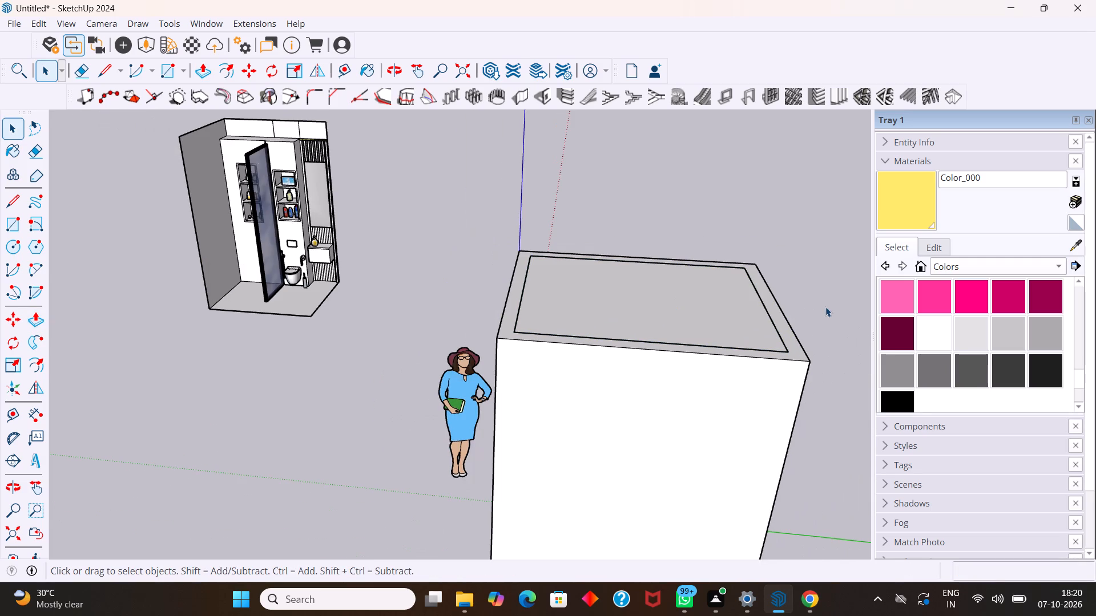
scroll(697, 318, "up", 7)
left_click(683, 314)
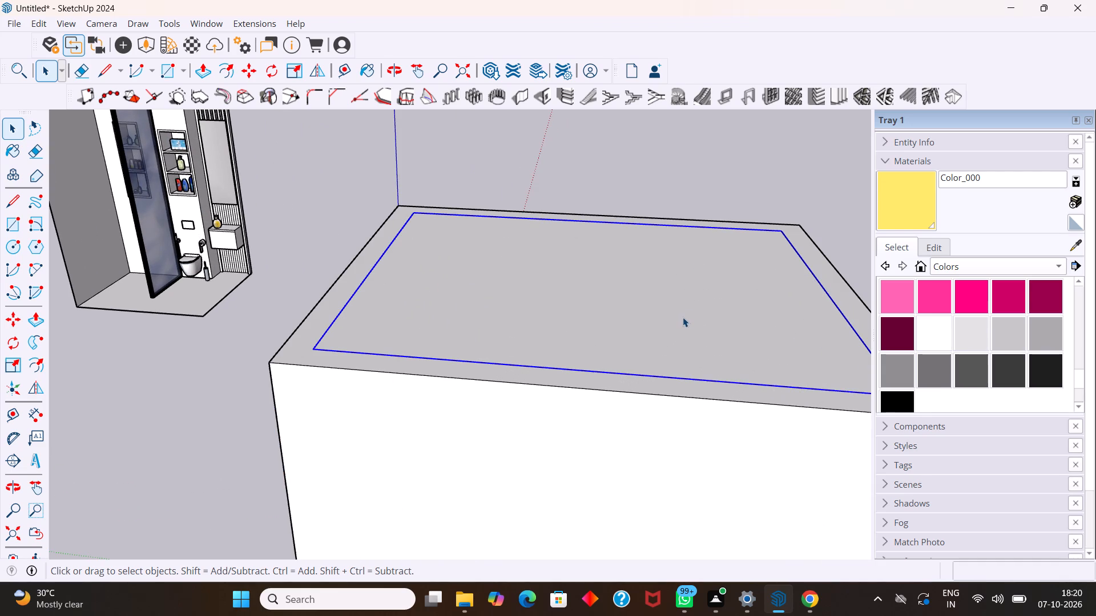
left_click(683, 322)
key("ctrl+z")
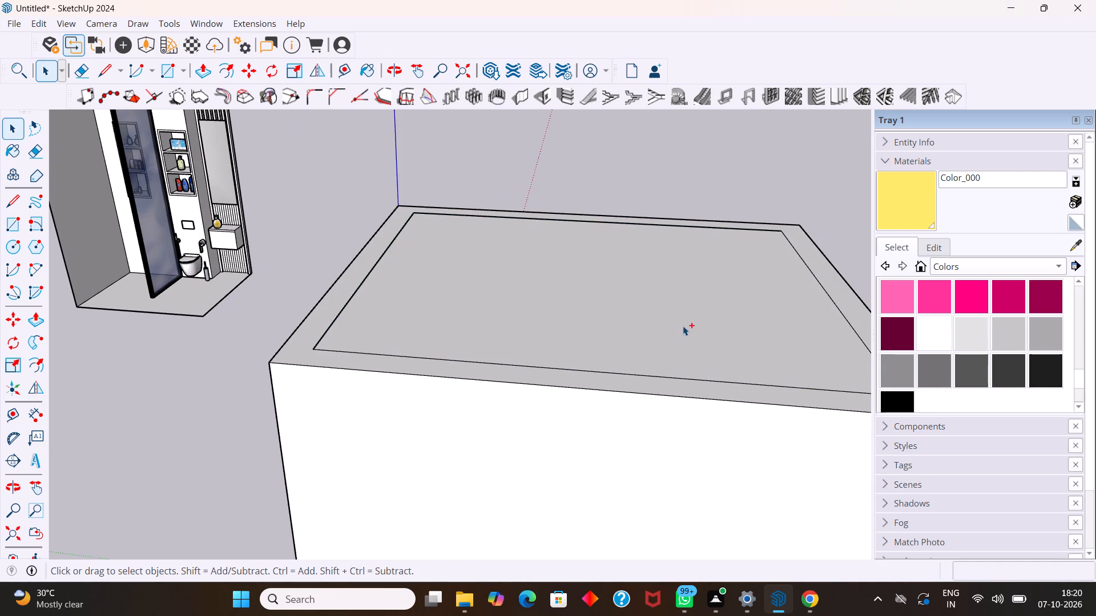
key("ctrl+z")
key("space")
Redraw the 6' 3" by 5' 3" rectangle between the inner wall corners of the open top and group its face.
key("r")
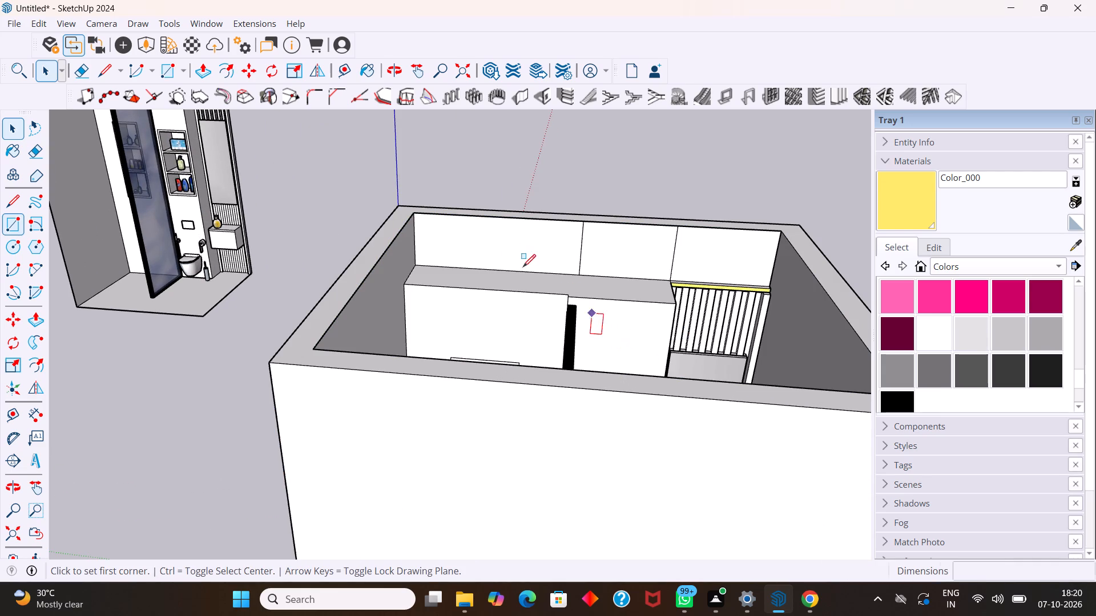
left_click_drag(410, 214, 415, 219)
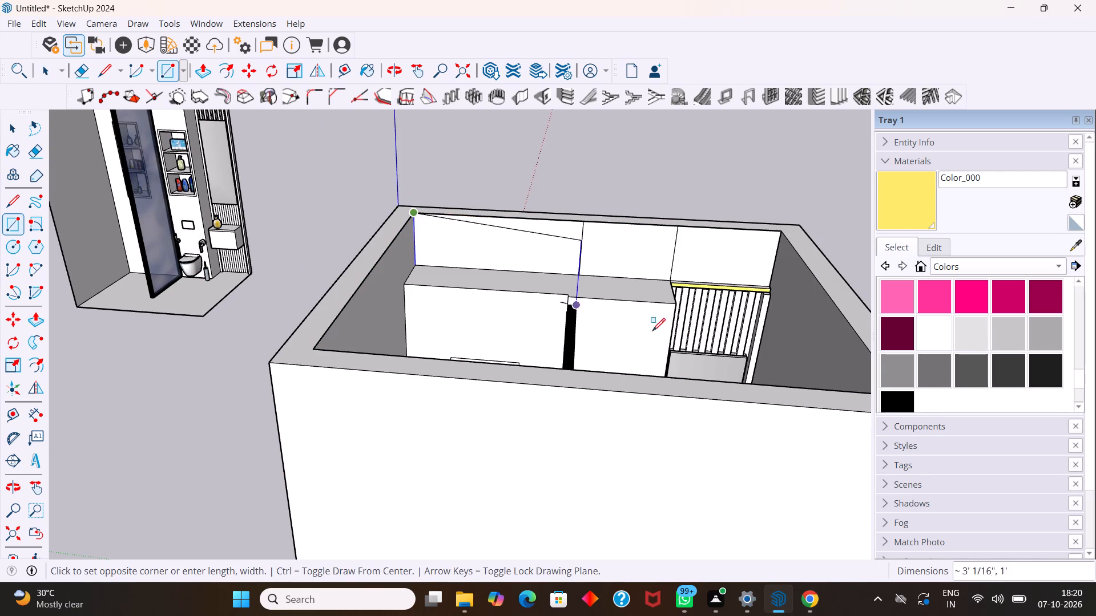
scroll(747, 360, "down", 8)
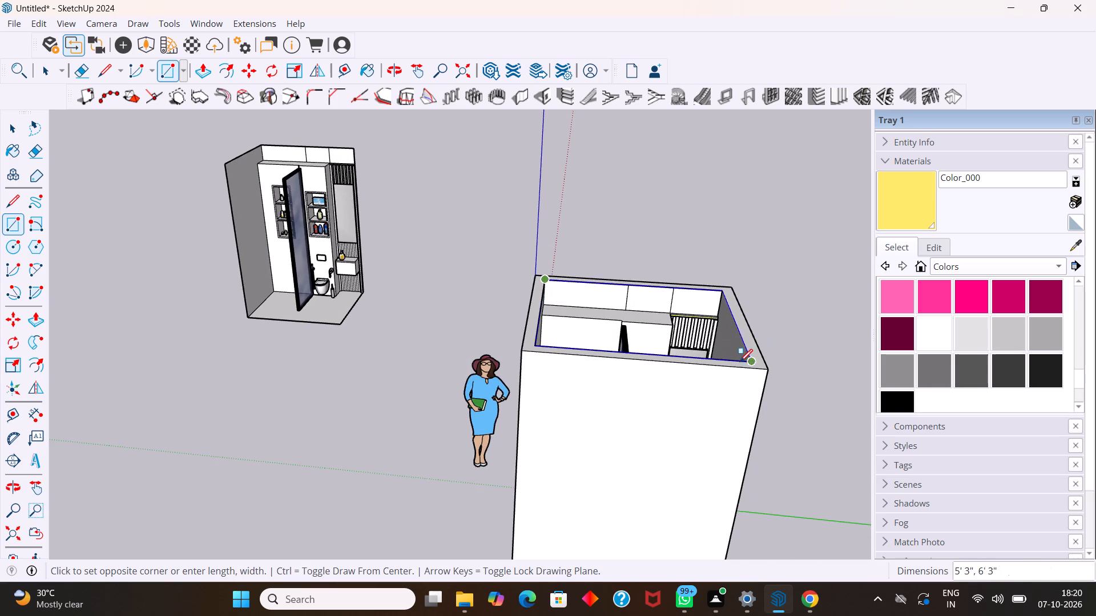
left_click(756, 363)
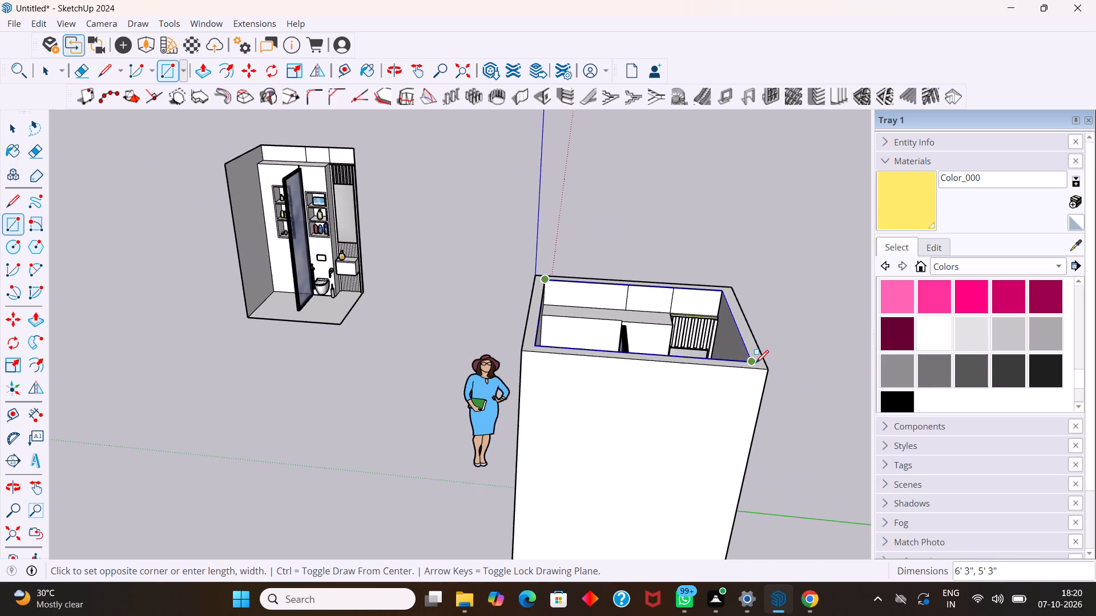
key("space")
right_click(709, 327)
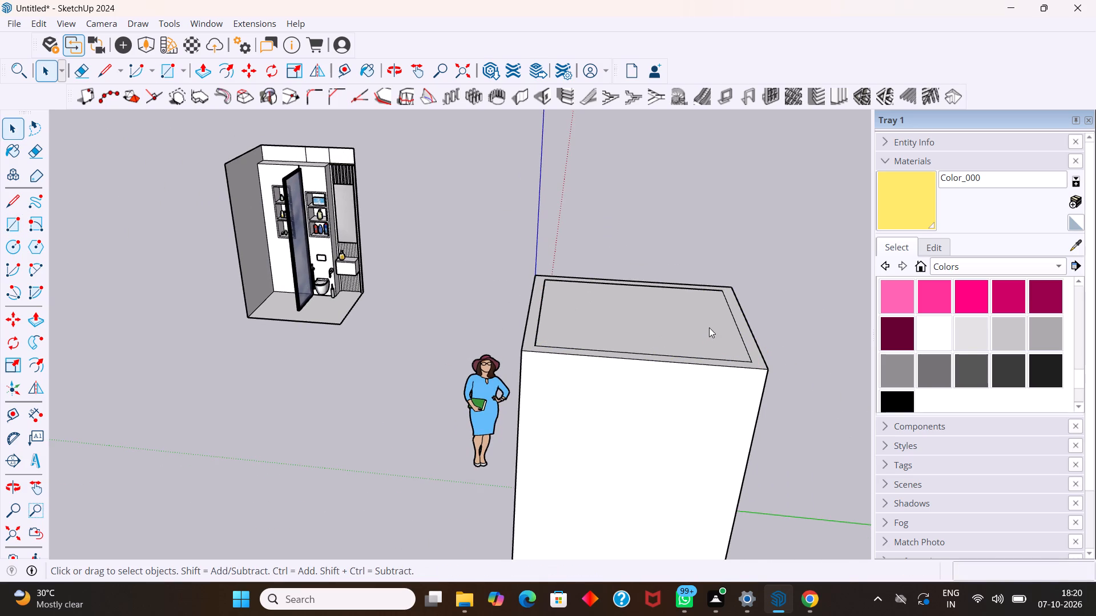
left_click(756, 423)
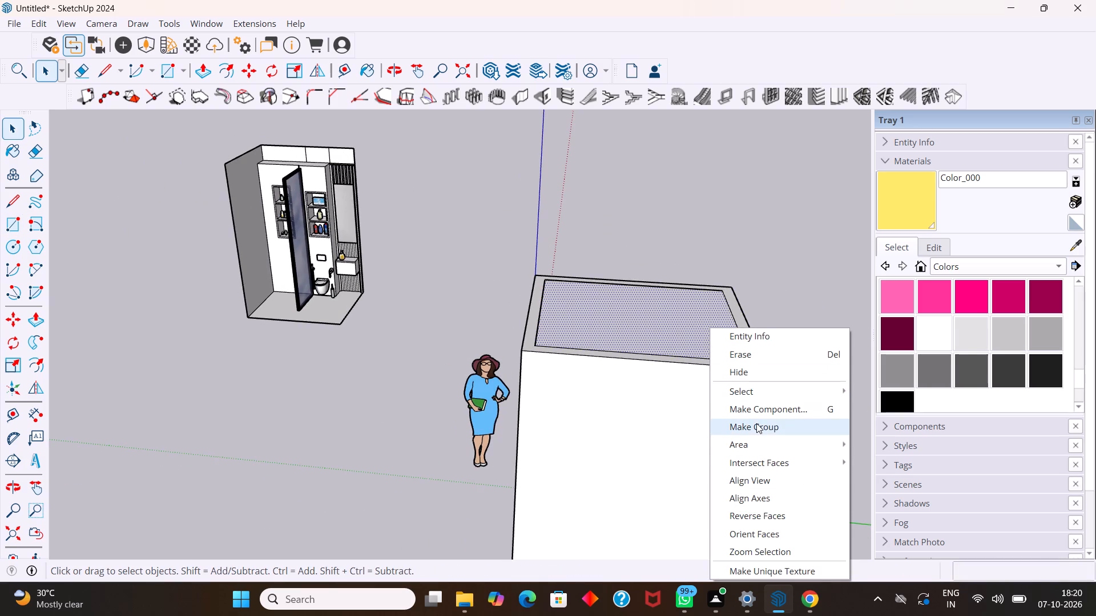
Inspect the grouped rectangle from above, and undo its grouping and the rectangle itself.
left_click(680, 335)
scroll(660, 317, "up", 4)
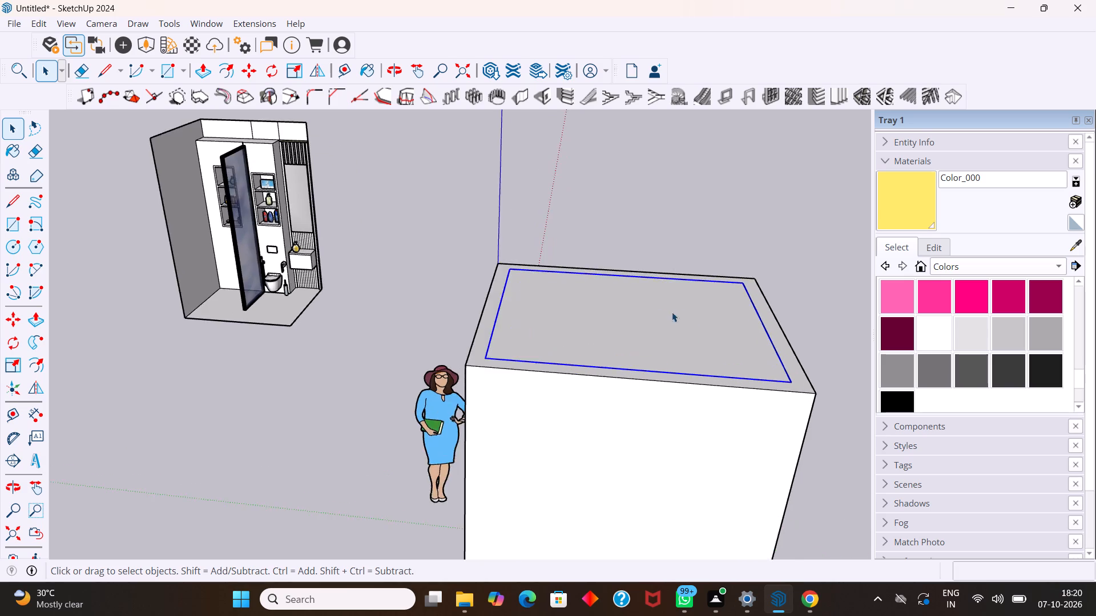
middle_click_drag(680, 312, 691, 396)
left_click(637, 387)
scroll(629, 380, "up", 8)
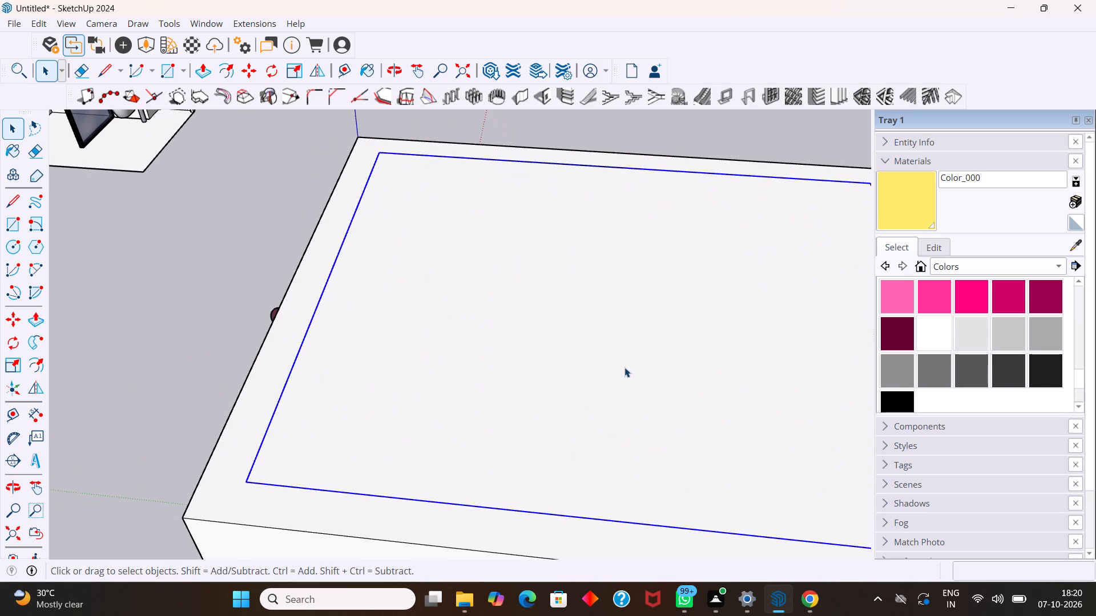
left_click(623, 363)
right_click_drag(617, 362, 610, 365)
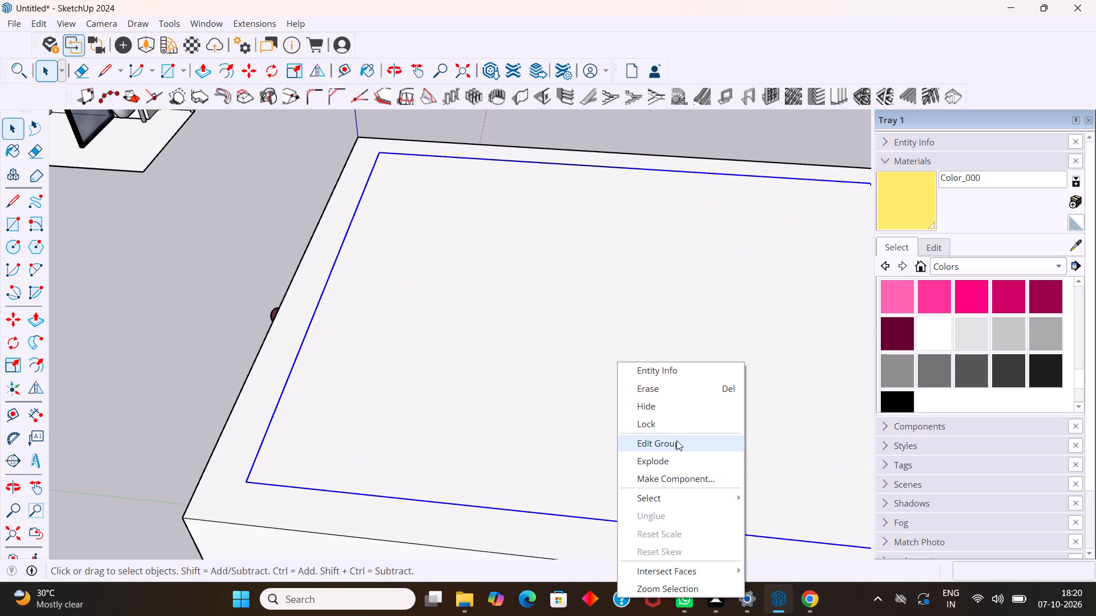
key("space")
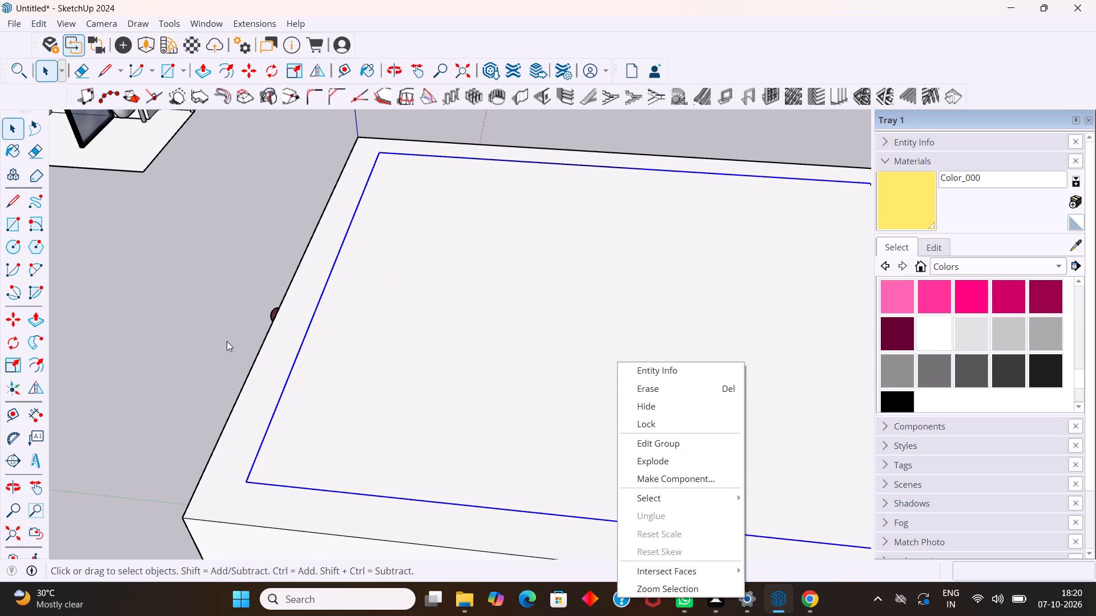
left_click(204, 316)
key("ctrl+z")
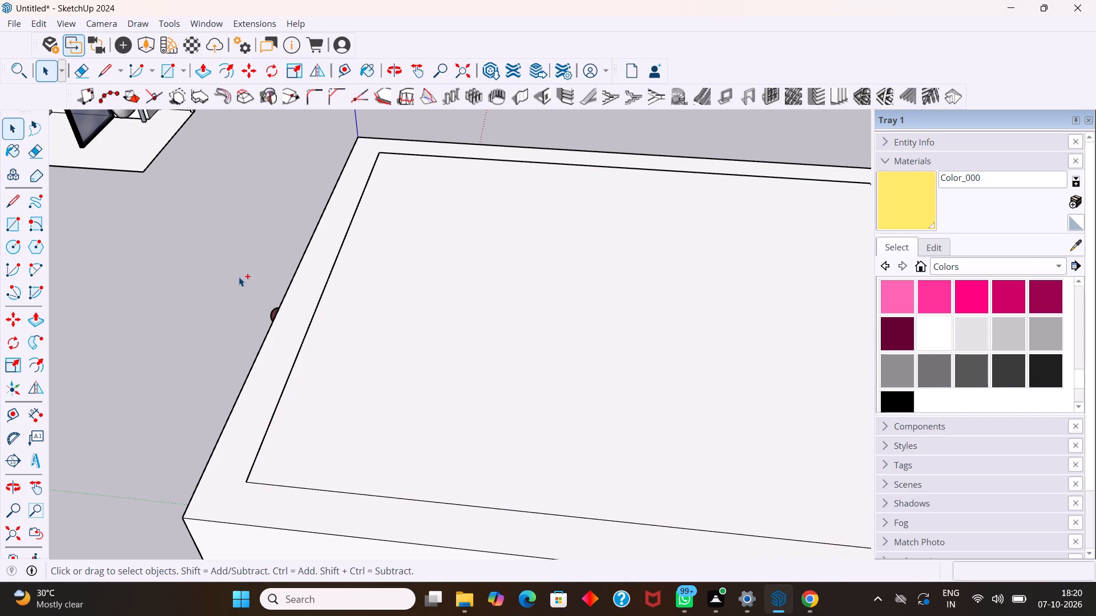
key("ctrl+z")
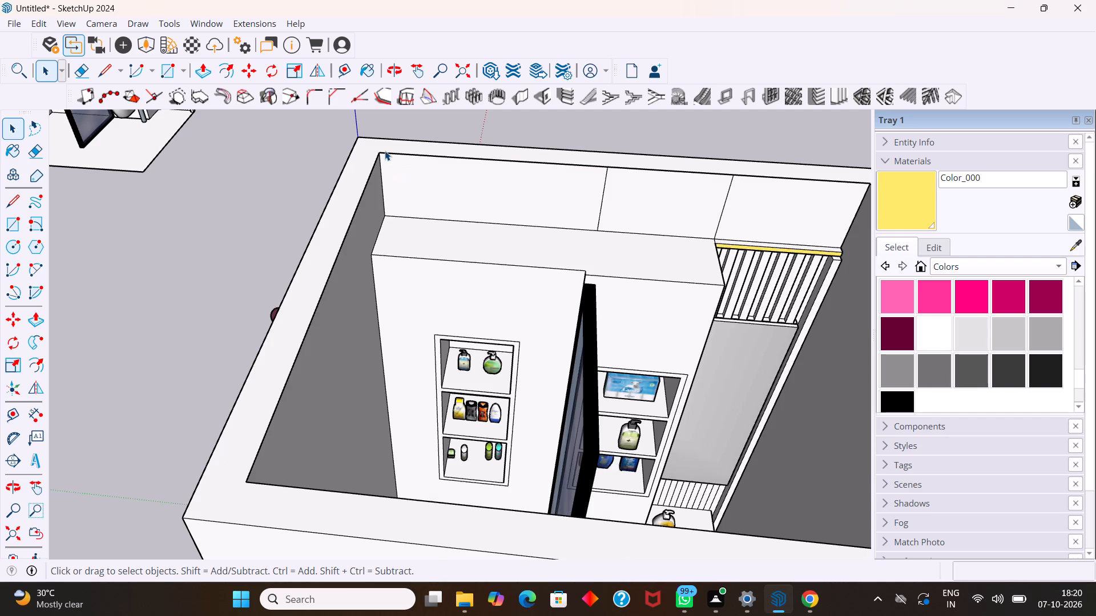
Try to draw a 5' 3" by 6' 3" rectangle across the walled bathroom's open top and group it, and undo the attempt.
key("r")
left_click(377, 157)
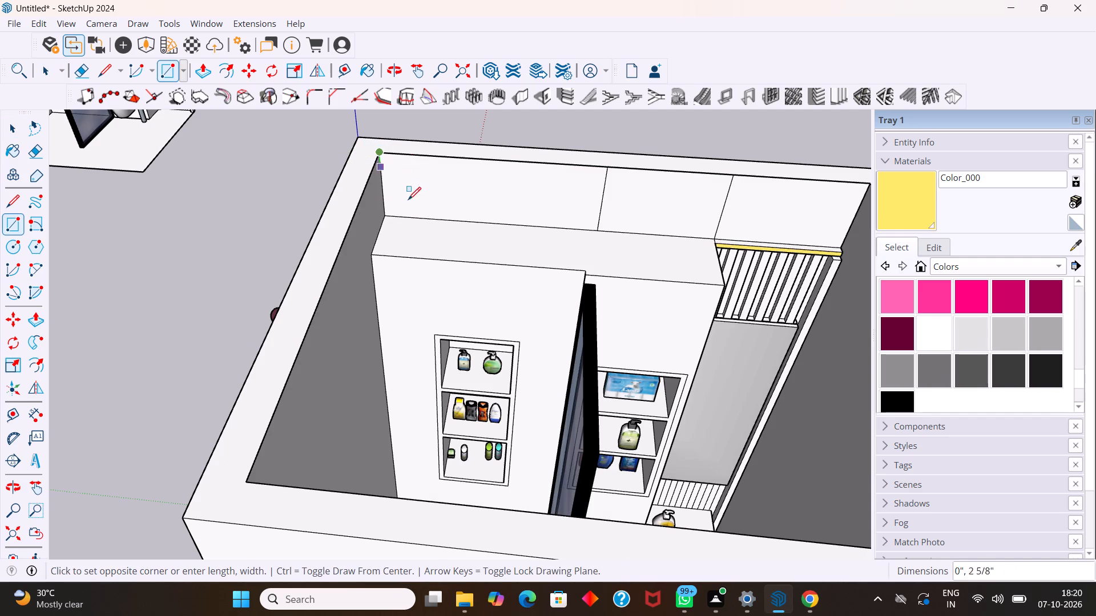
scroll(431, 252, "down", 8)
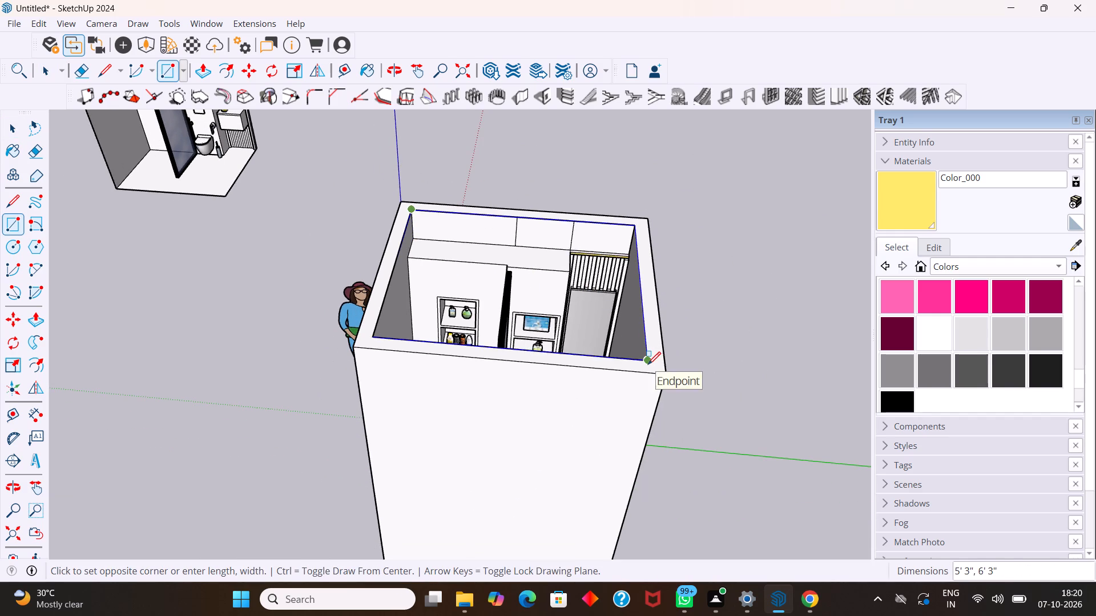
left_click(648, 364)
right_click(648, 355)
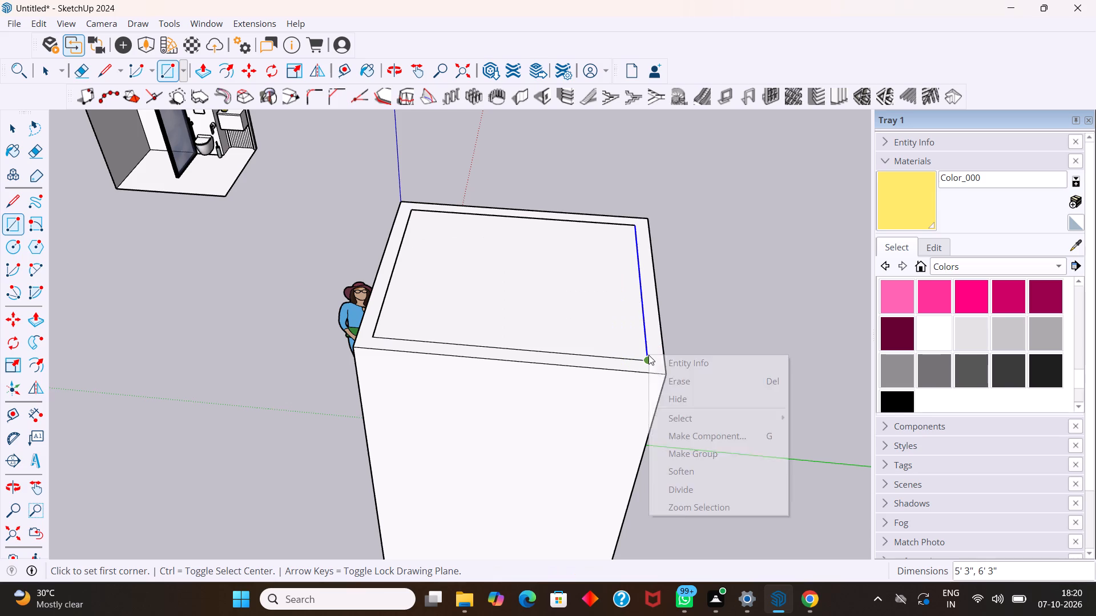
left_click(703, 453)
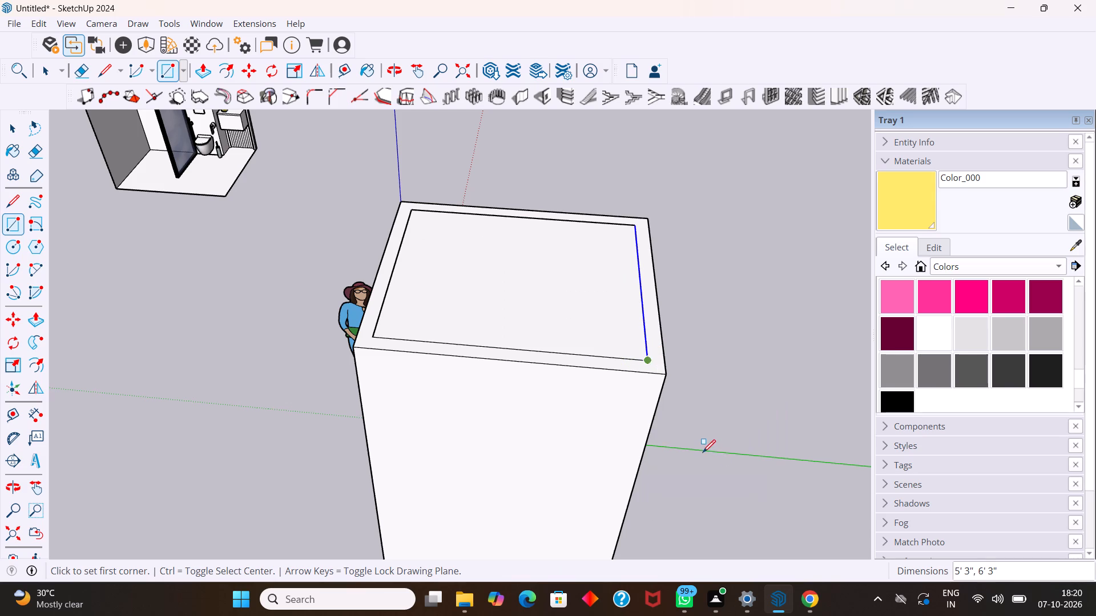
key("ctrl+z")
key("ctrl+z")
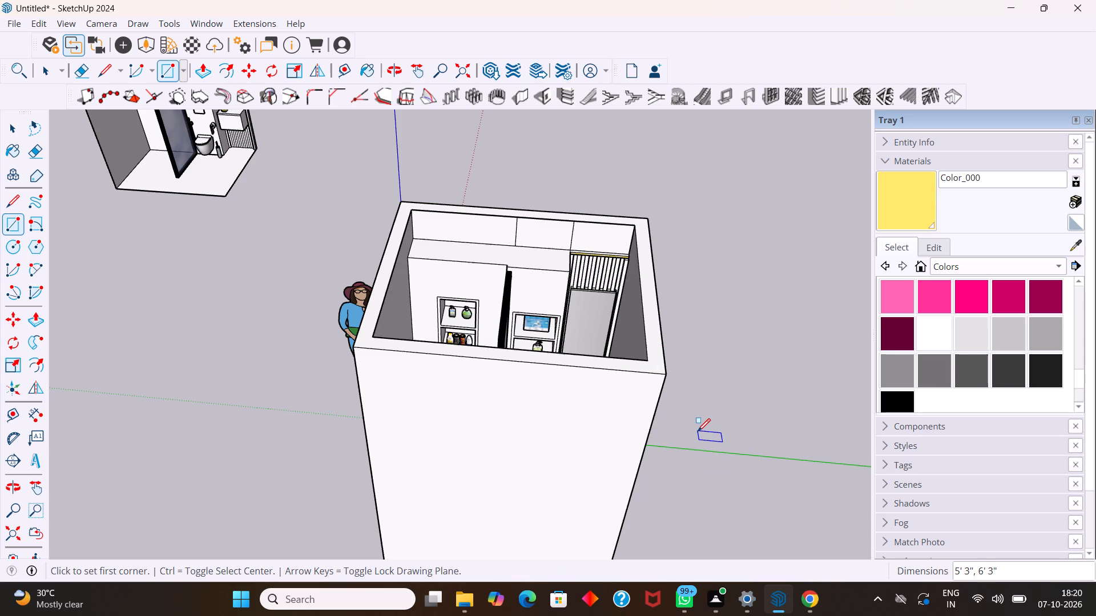
Draw a 5' 3" by 6' 3" rectangle between the inner wall corners of the open top and group its face.
key("space")
key("r")
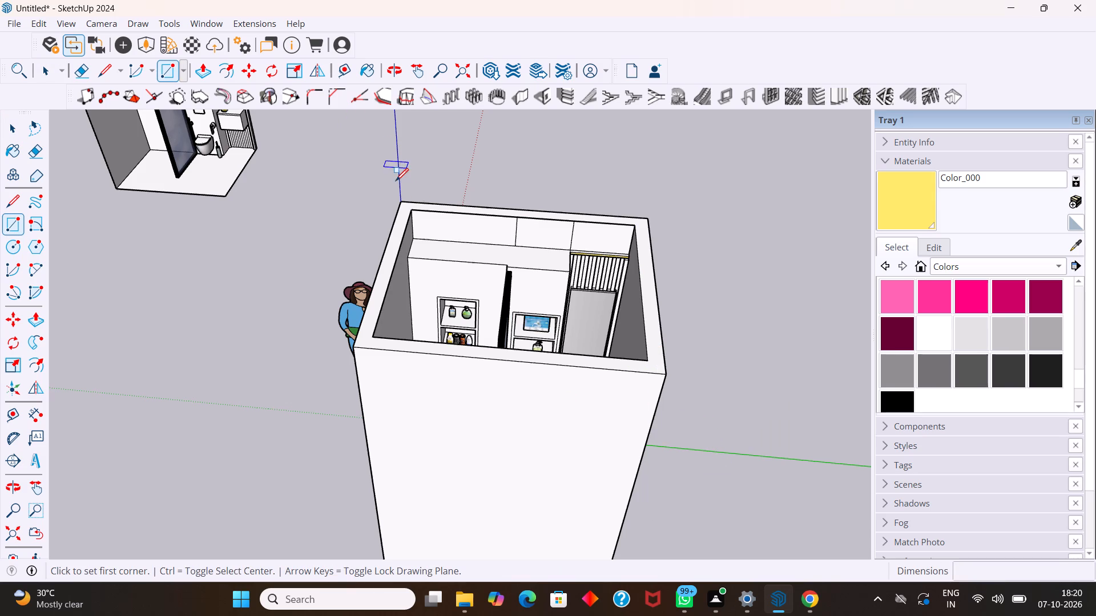
left_click(415, 214)
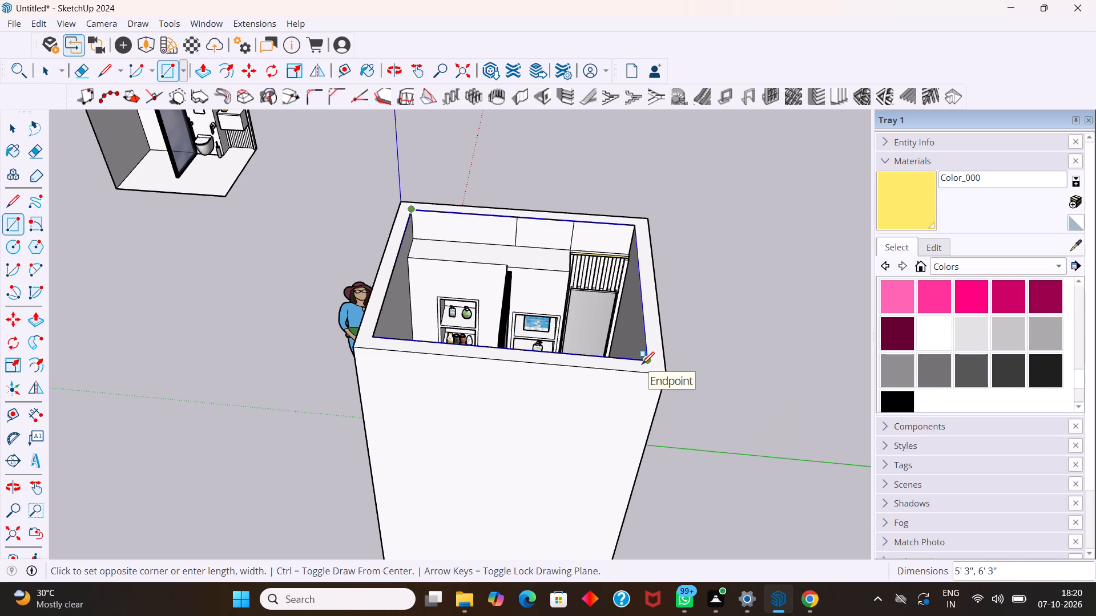
left_click(642, 364)
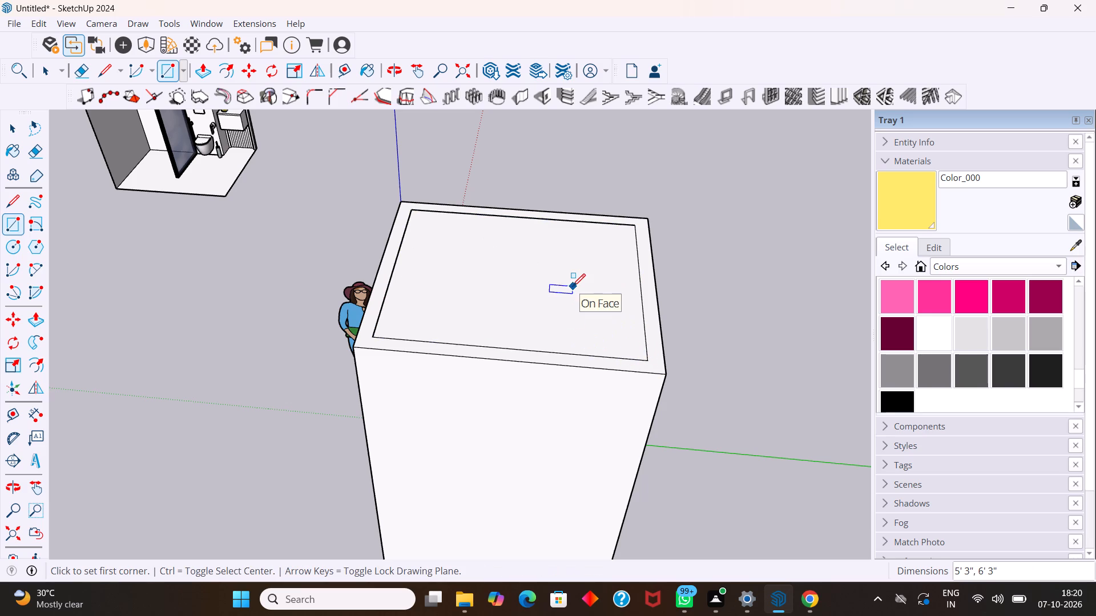
key("space")
left_click(575, 287)
right_click(573, 285)
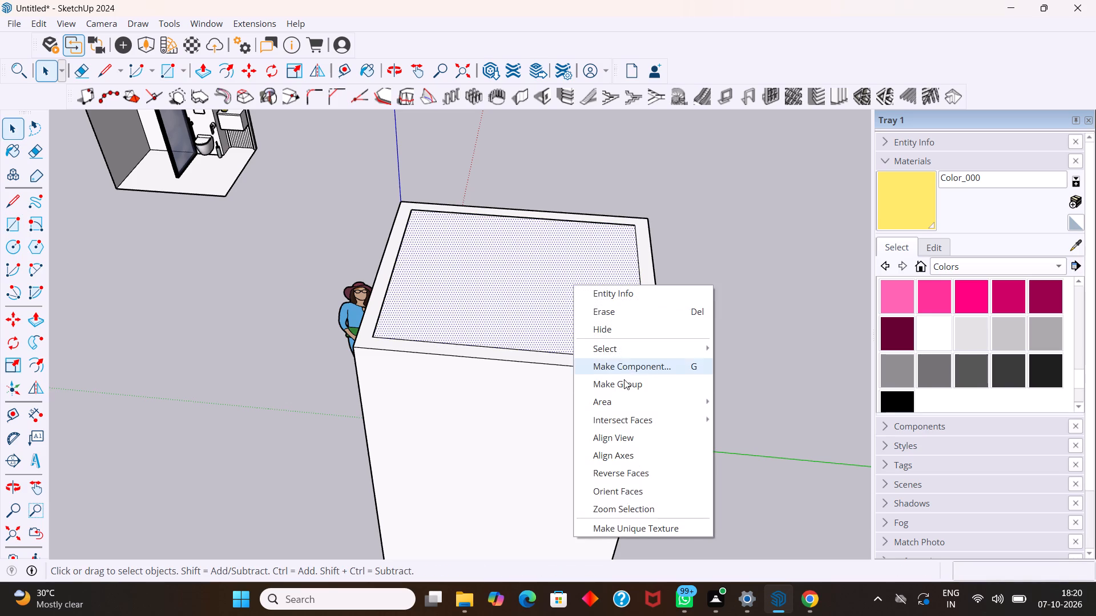
left_click(624, 382)
Open the ceiling group and extrude its face upward 1' with Push/Pull.
left_click(538, 310)
middle_click_drag(538, 310, 541, 370)
scroll(538, 310, "up", 1)
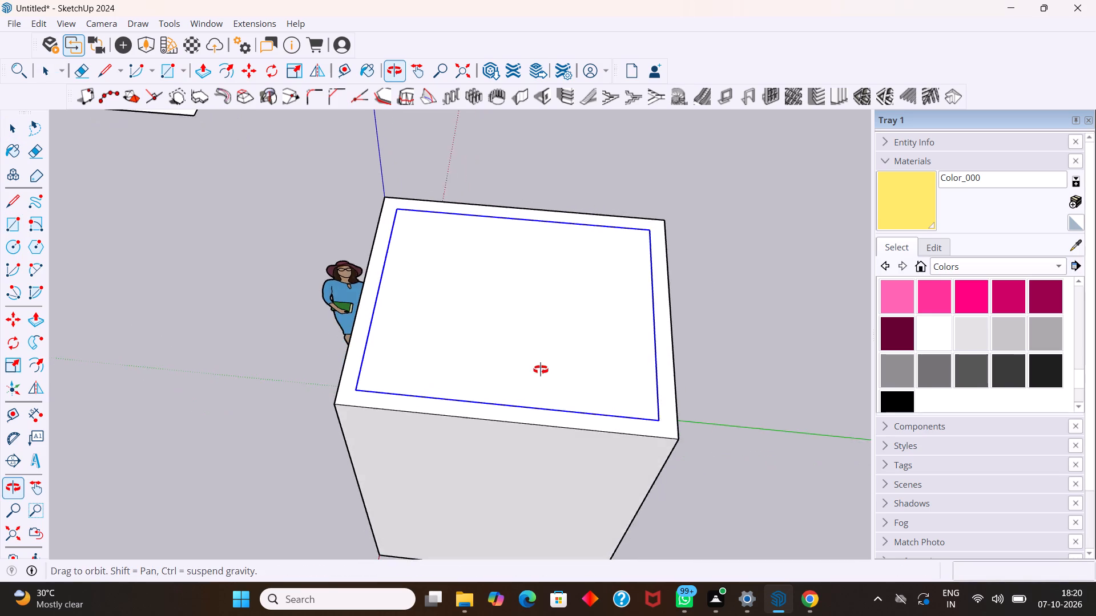
middle_click_drag(541, 370, 541, 370)
scroll(533, 354, "up", 3)
double_click(533, 351)
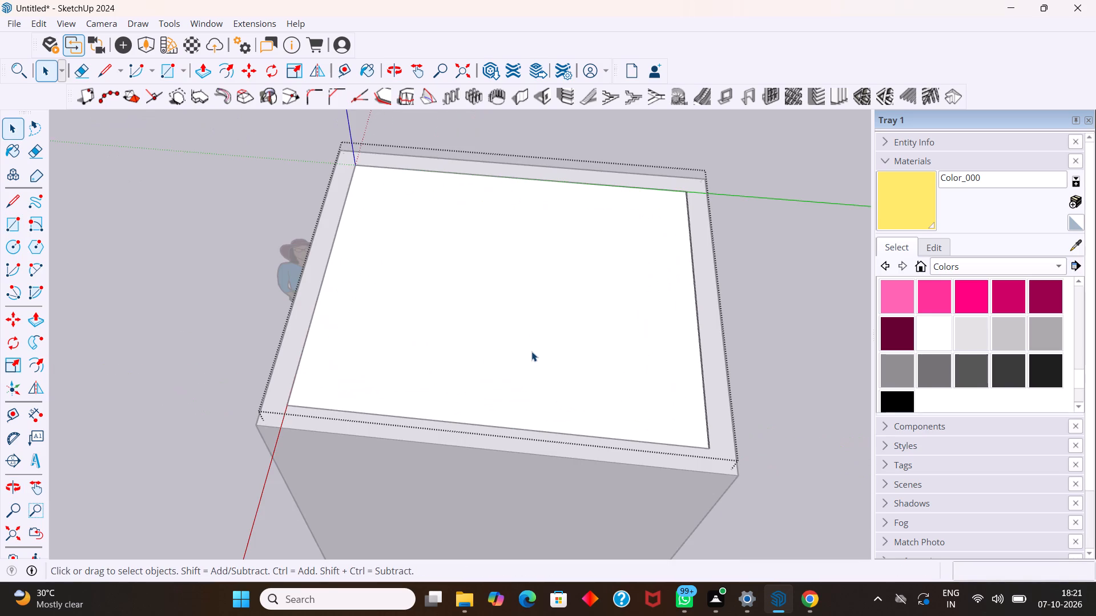
middle_click_drag(535, 354, 506, 274)
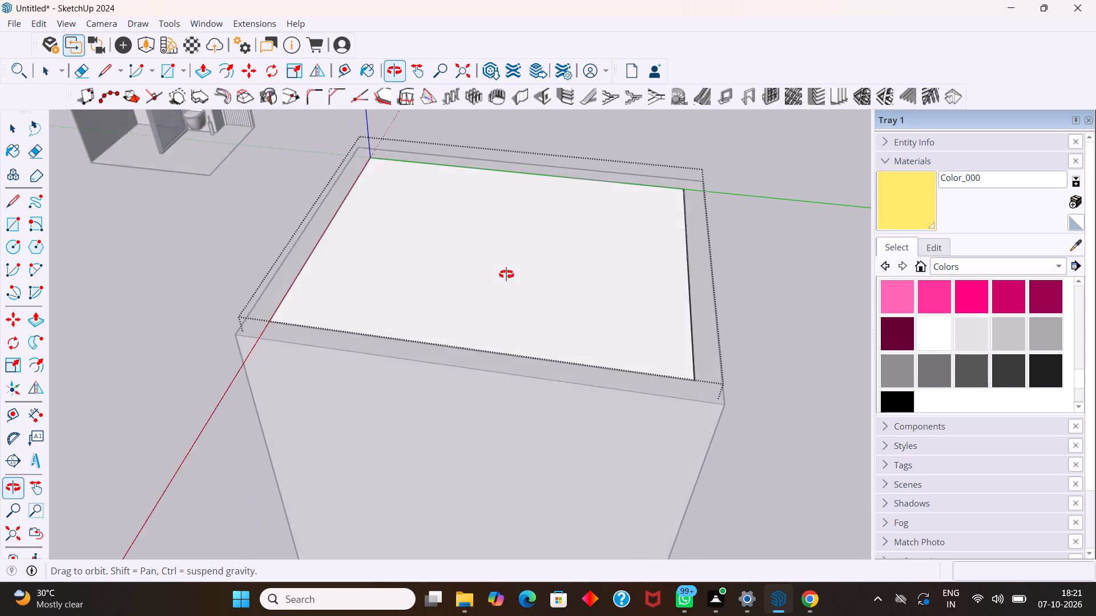
middle_click_drag(506, 274, 505, 269)
key("p")
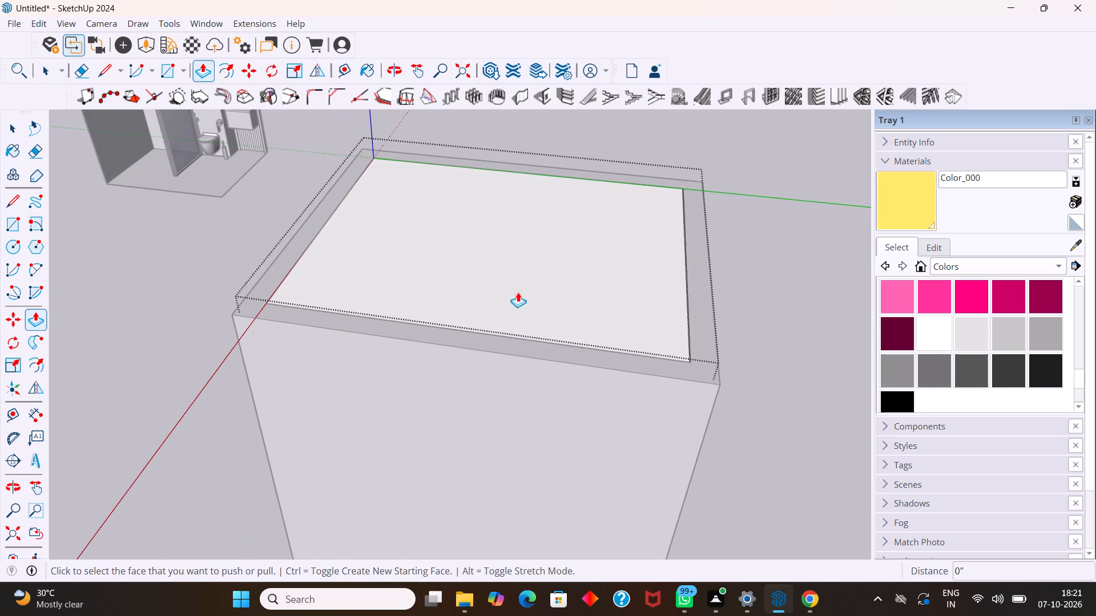
left_click_drag(518, 292, 511, 262)
type("1'")
key("Return")
key("space")
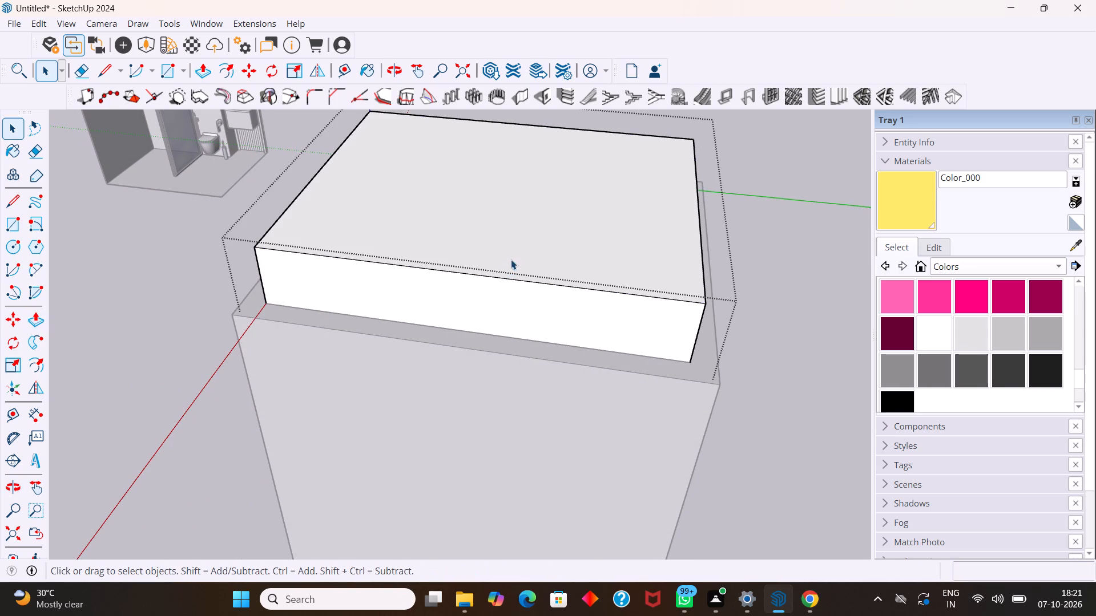
Offset the outline of the ceiling block's top face inward by 1'.
scroll(510, 258, "down", 5)
middle_click_drag(507, 254, 489, 204)
scroll(490, 211, "down", 6)
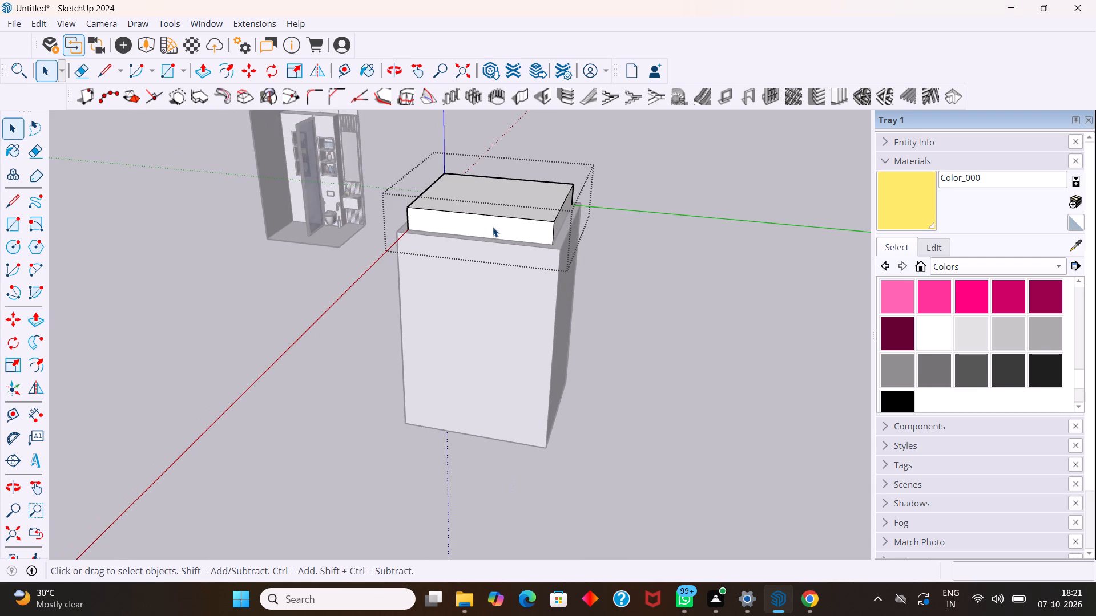
scroll(495, 229, "down", 3)
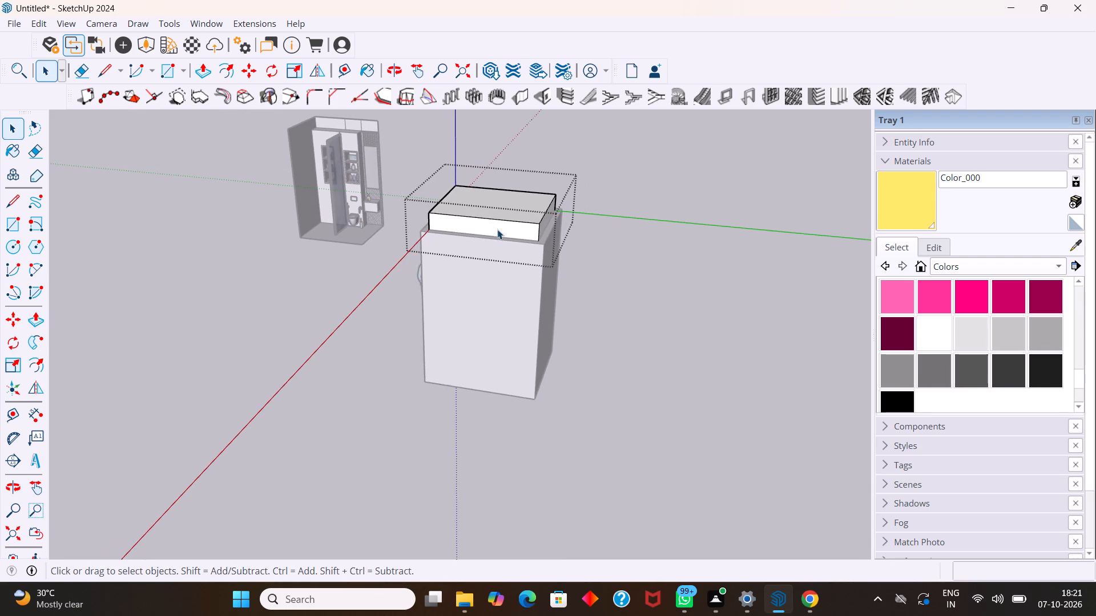
scroll(479, 188, "up", 2)
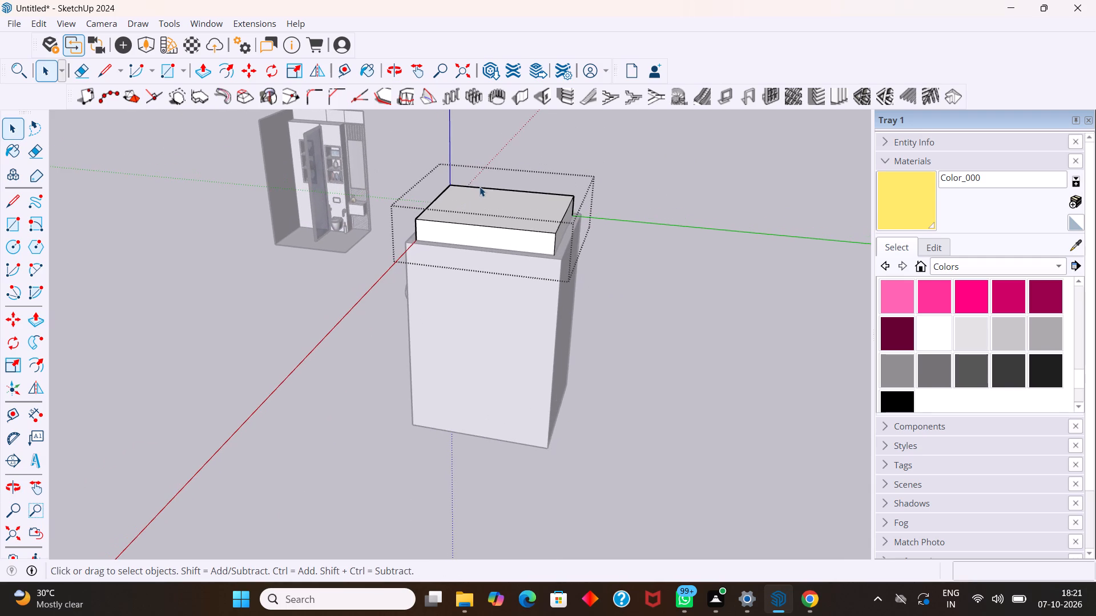
scroll(479, 187, "down", 1)
scroll(479, 187, "up", 8)
middle_click_drag(488, 198, 537, 192)
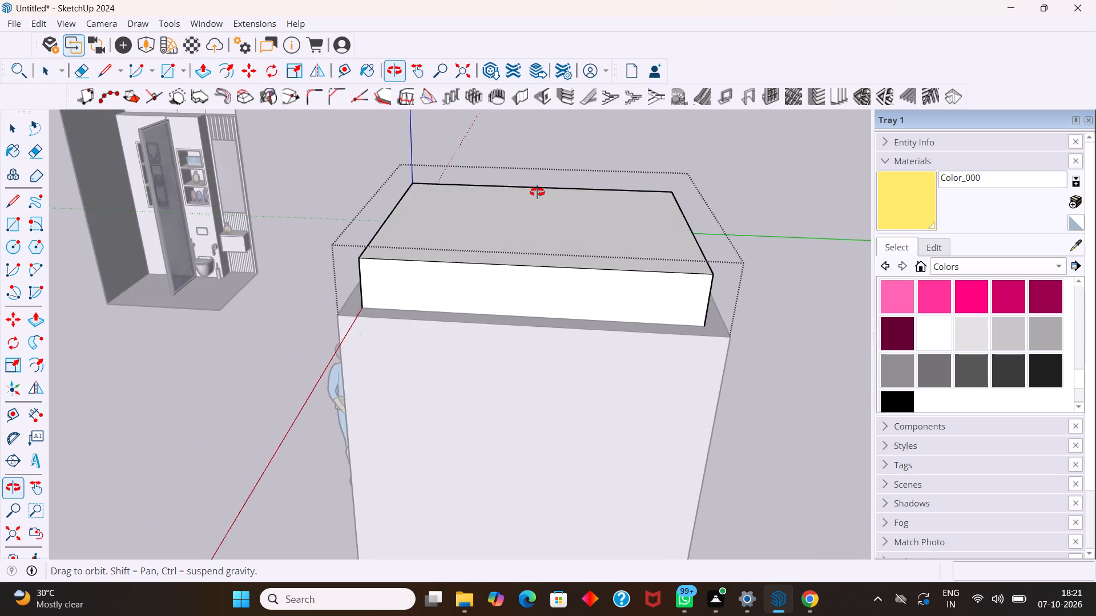
middle_click_drag(537, 192, 539, 197)
scroll(436, 238, "up", 3)
middle_click_drag(437, 241, 455, 320)
left_click(494, 286)
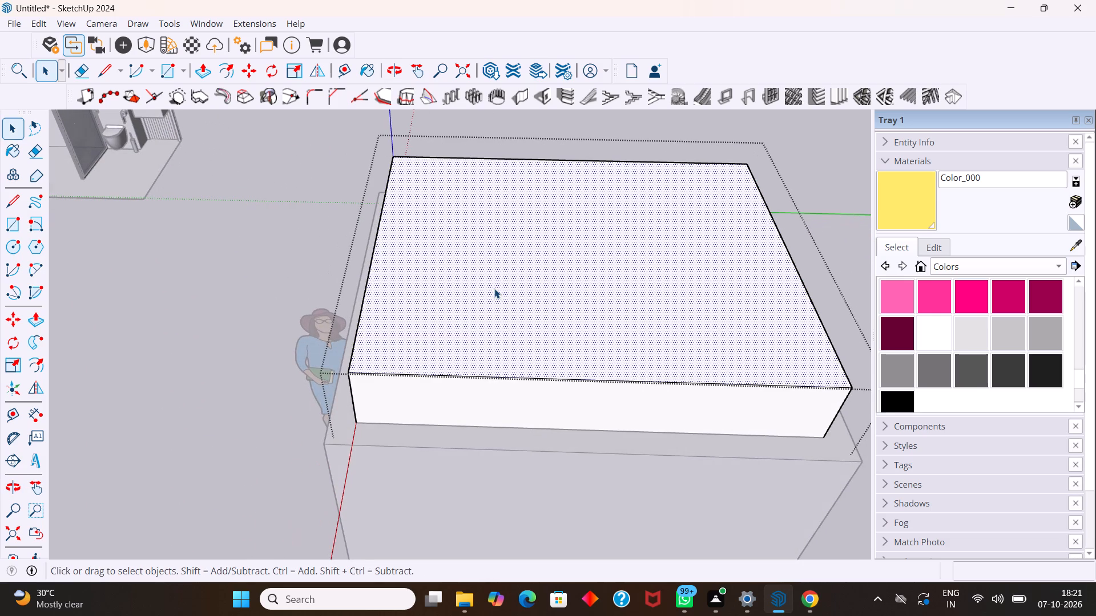
key("f")
left_click_drag(494, 289, 504, 297)
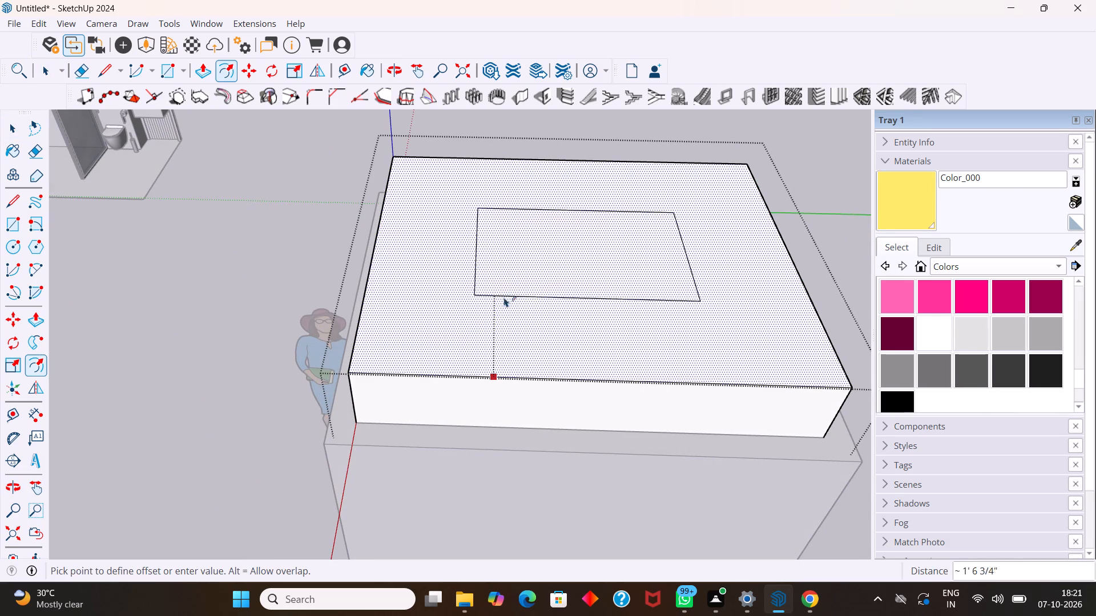
left_click_drag(504, 297, 501, 305)
key("1")
key("apostrophe")
key("Return")
key("space")
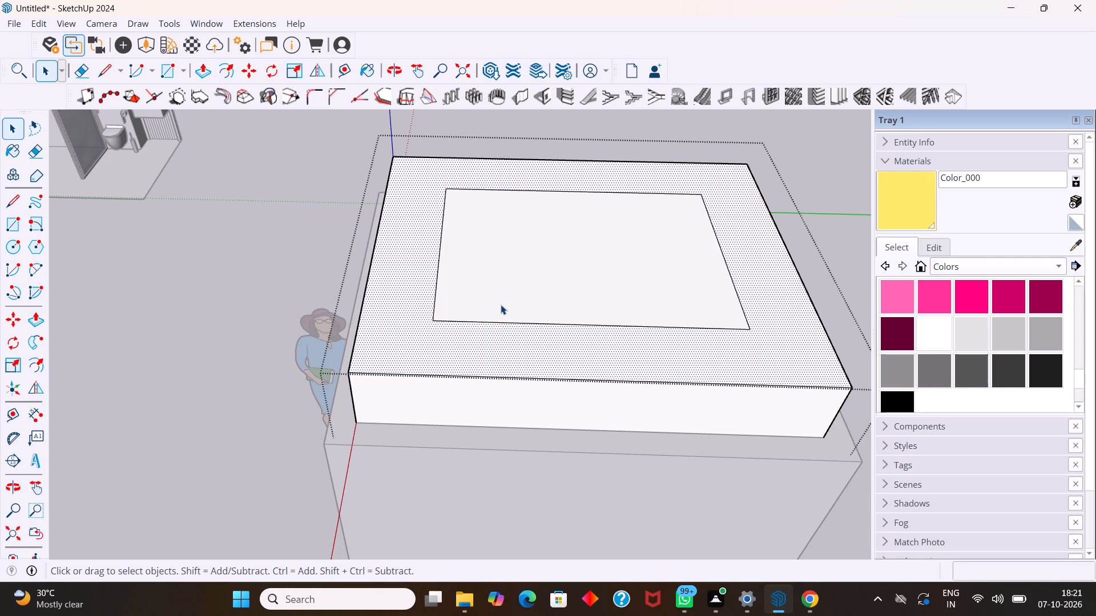
Offset the inner rectangle on the ceiling block's top inward by 6".
left_click(501, 290)
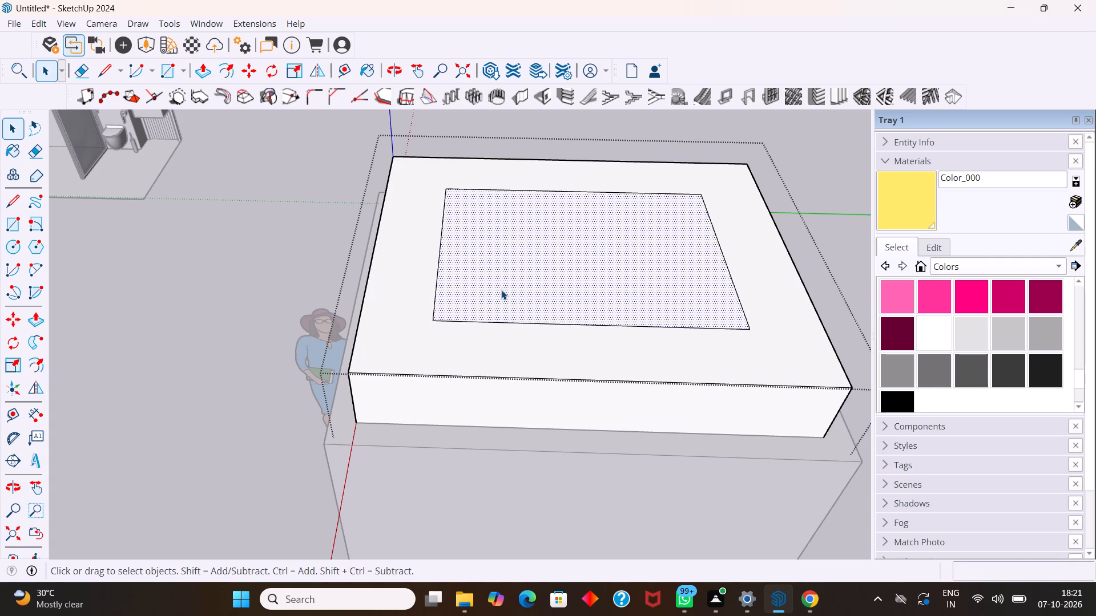
key("f")
left_click_drag(501, 290, 519, 293)
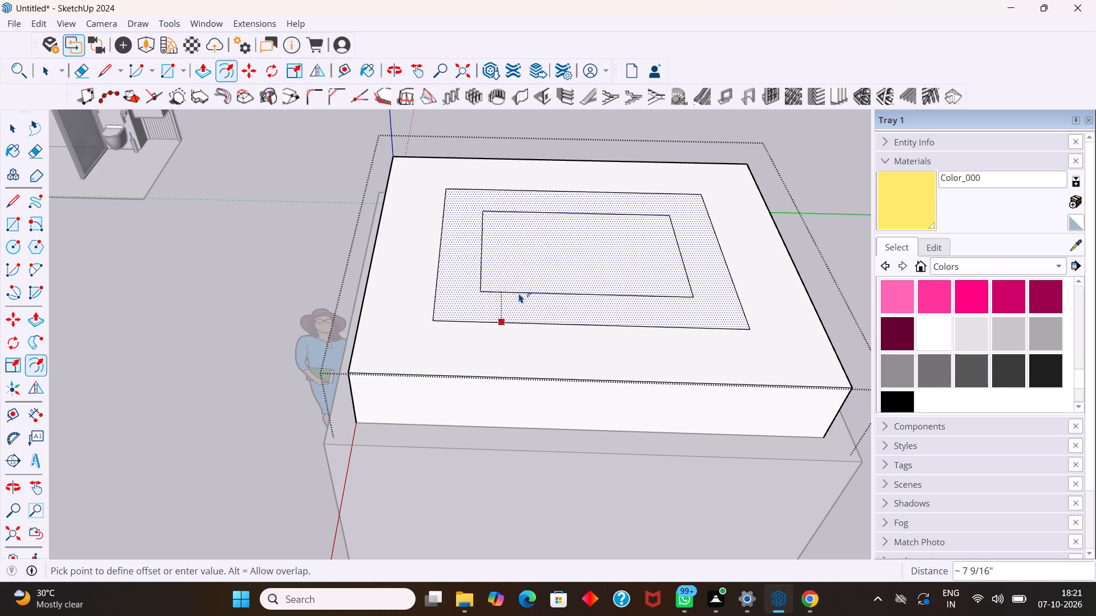
left_click_drag(519, 293, 518, 296)
key("6")
key("Return")
key("space")
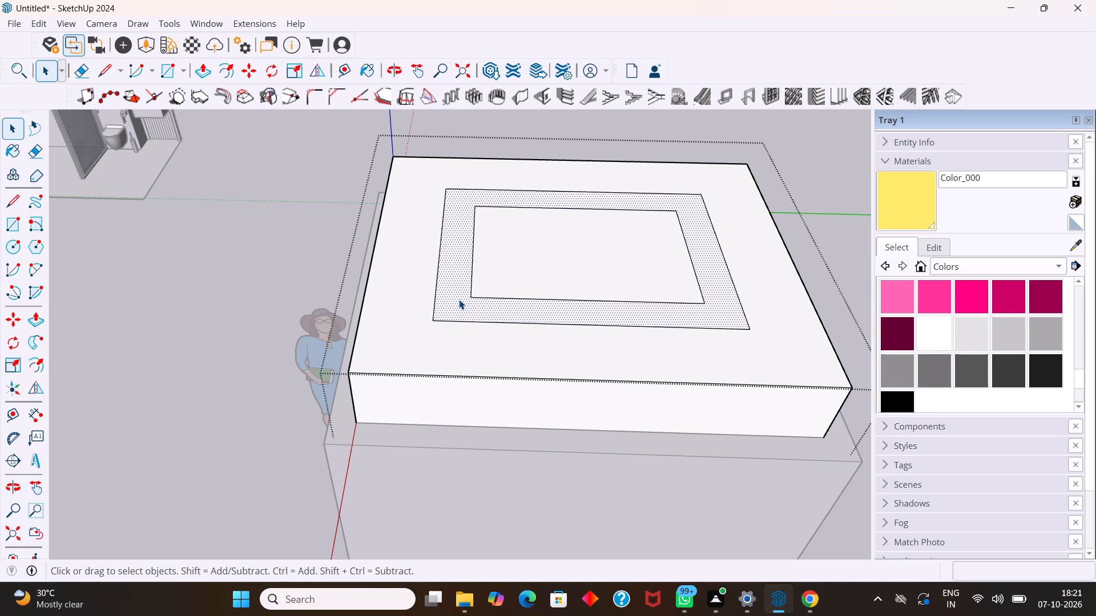
Push the ring between the two offset rectangles 4" down into the ceiling block.
key("p")
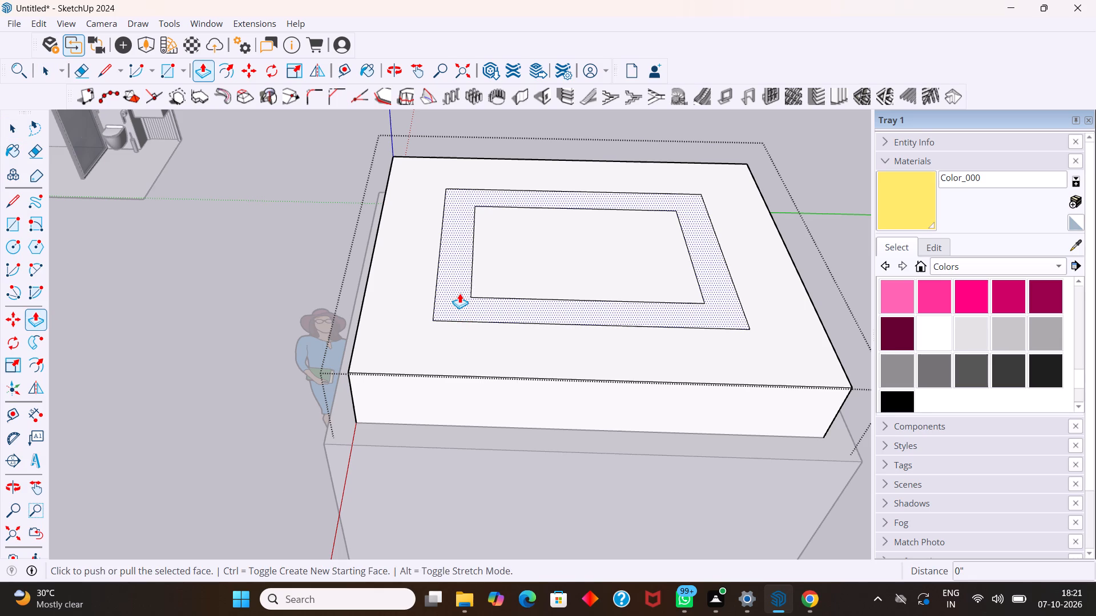
left_click_drag(460, 293, 462, 301)
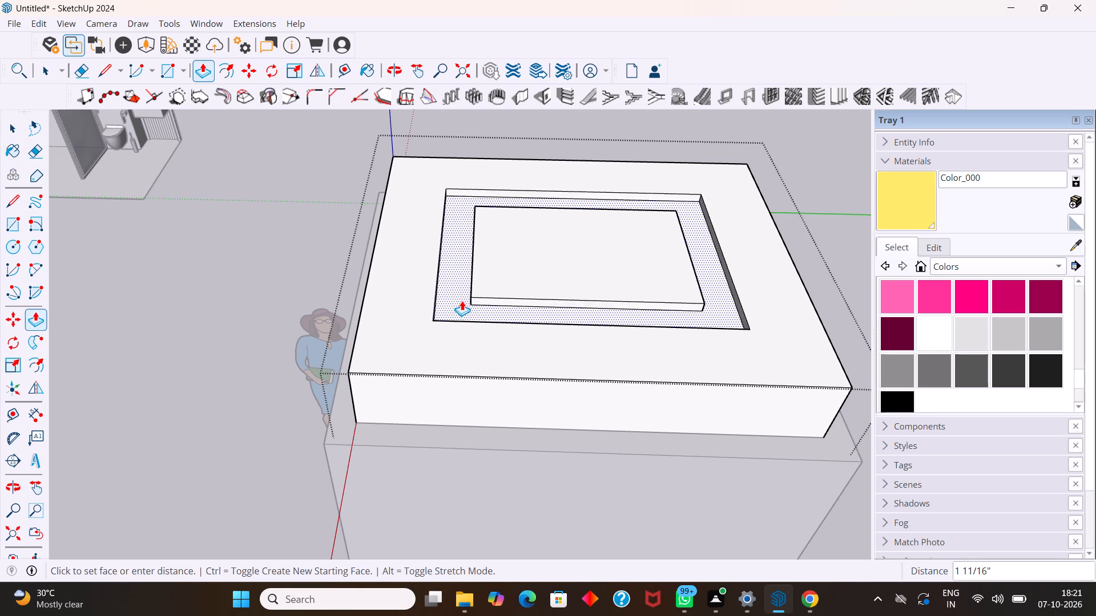
left_click_drag(462, 301, 466, 307)
key("4")
key("Return")
Push the central rectangle inside the recessed ring down 2".
middle_click_drag(513, 252, 429, 241)
left_click_drag(483, 246, 487, 256)
key("2")
key("Return")
key("space")
Draw a circle with a radius of about 2 7/16" near a corner of the ceiling's central panel.
middle_click_drag(569, 264, 491, 222)
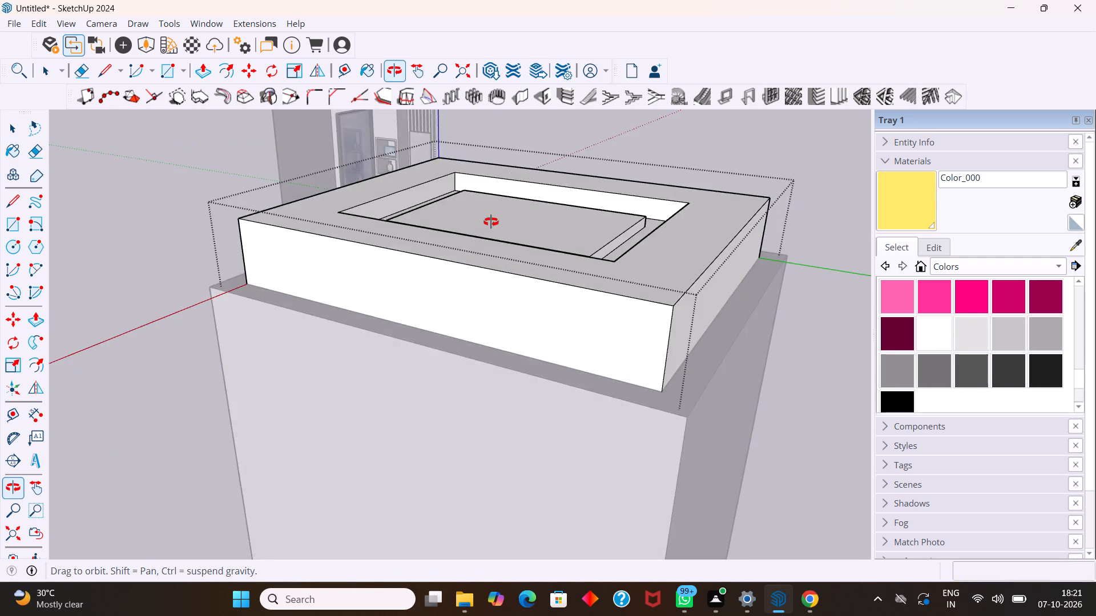
middle_click_drag(491, 222, 490, 246)
middle_click_drag(453, 258, 608, 300)
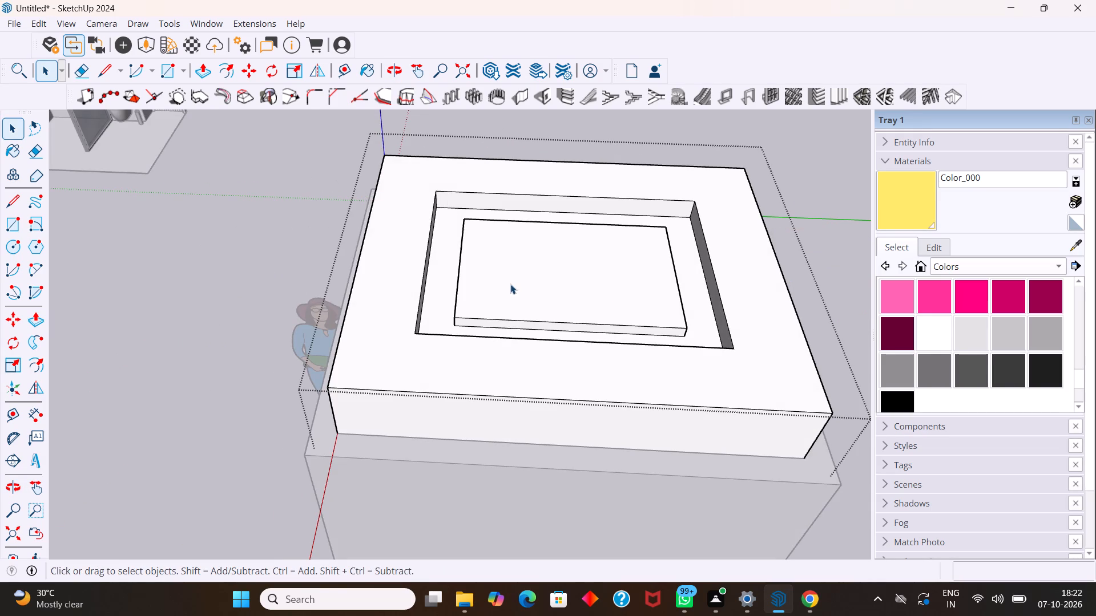
scroll(511, 288, "down", 4)
middle_click_drag(548, 313, 550, 321)
middle_click(550, 321)
scroll(525, 291, "up", 4)
middle_click_drag(495, 232, 491, 251)
scroll(491, 251, "up", 1)
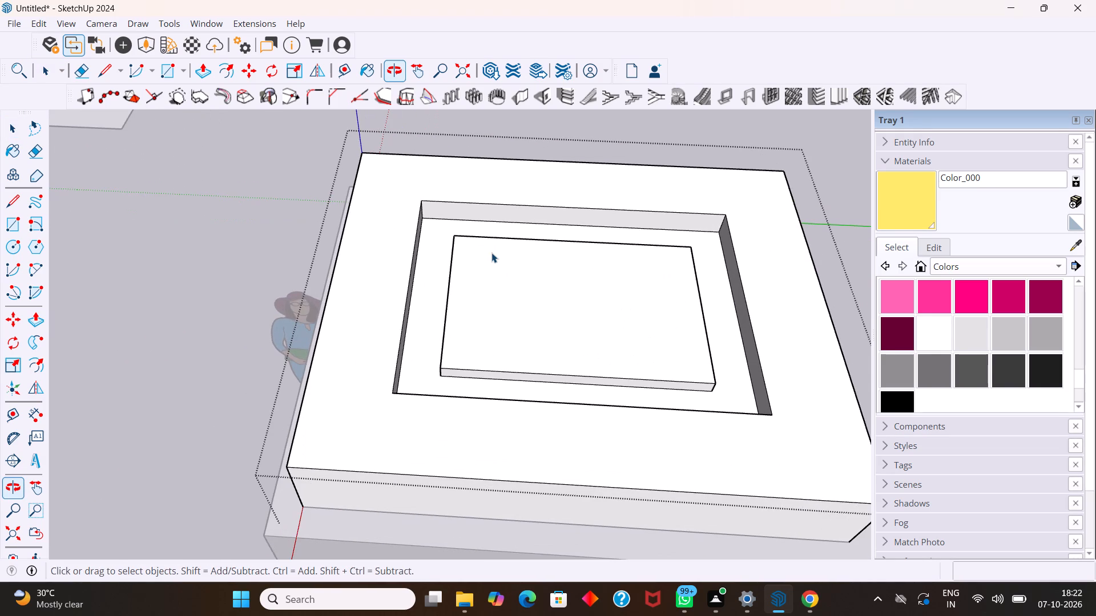
scroll(498, 275, "up", 6)
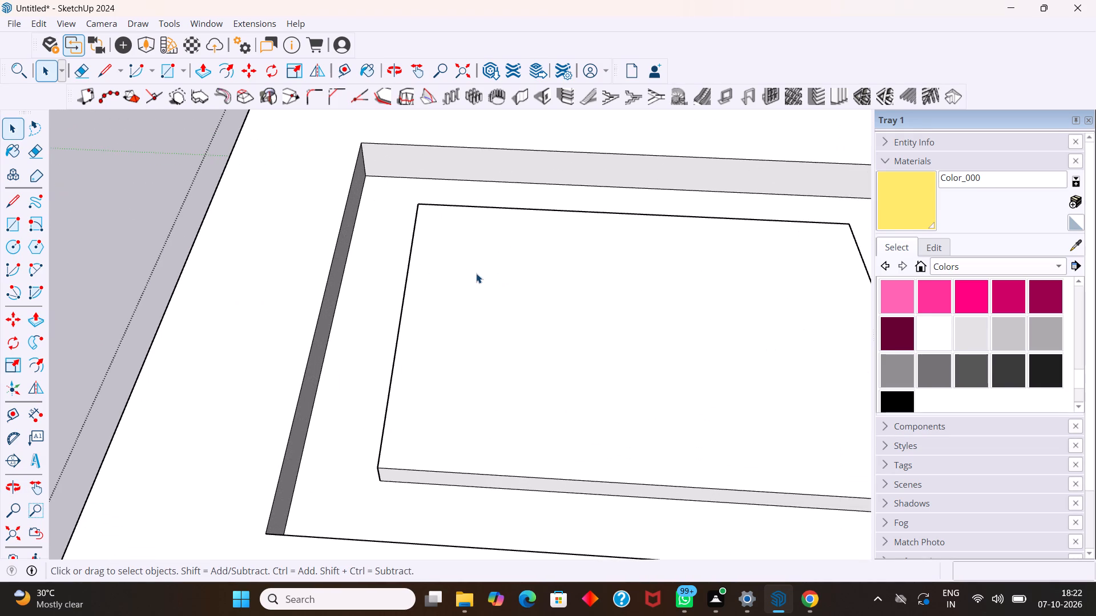
key("c")
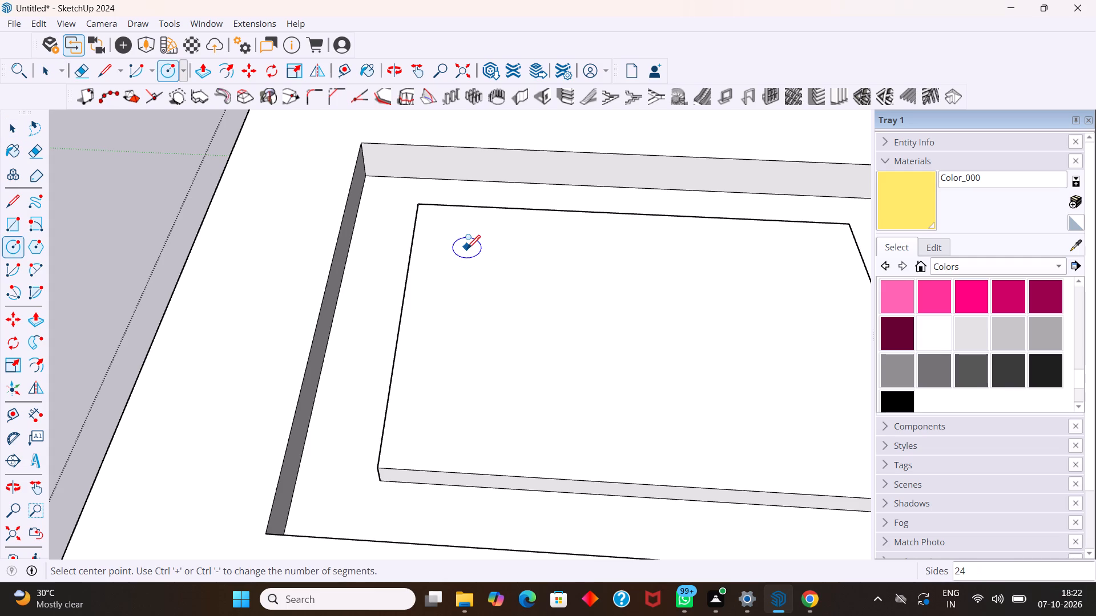
left_click(466, 244)
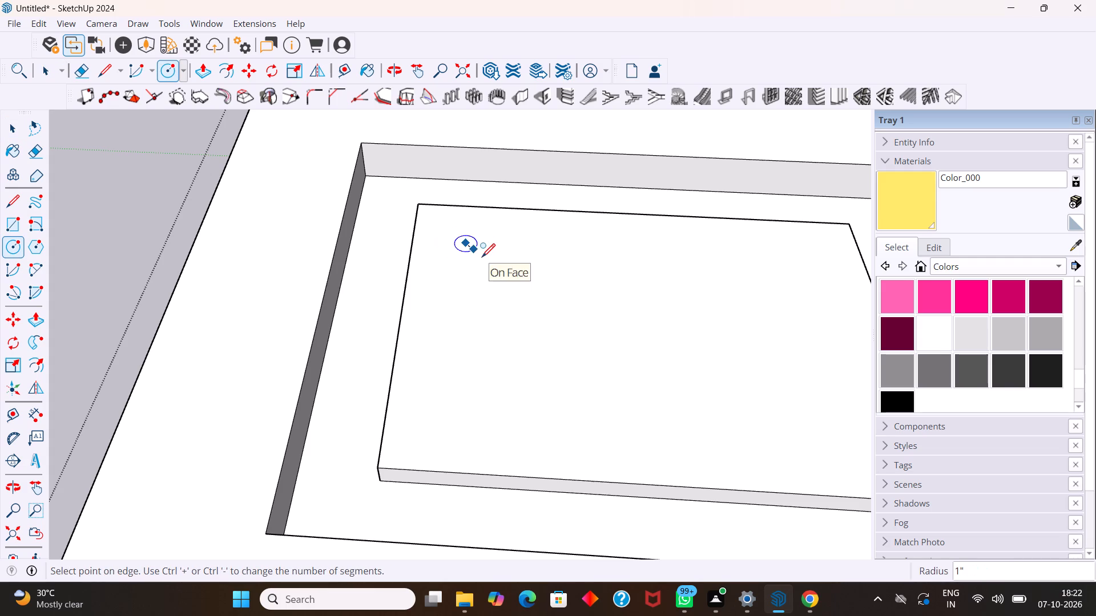
left_click(483, 260)
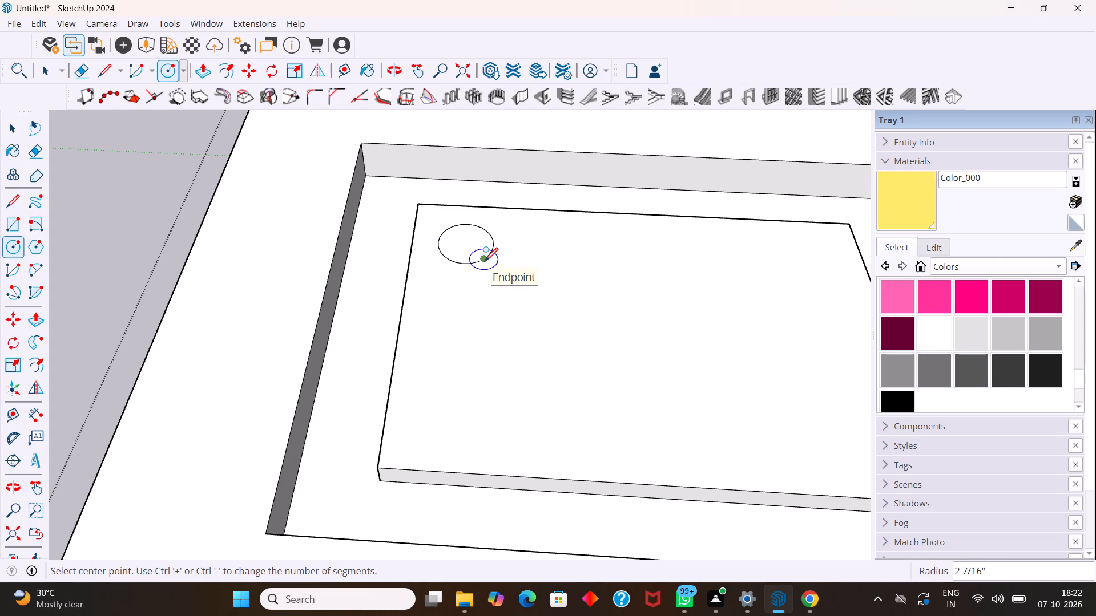
key("space")
Make the circular face near the corner of the ceiling's central panel into a group.
left_click(479, 247)
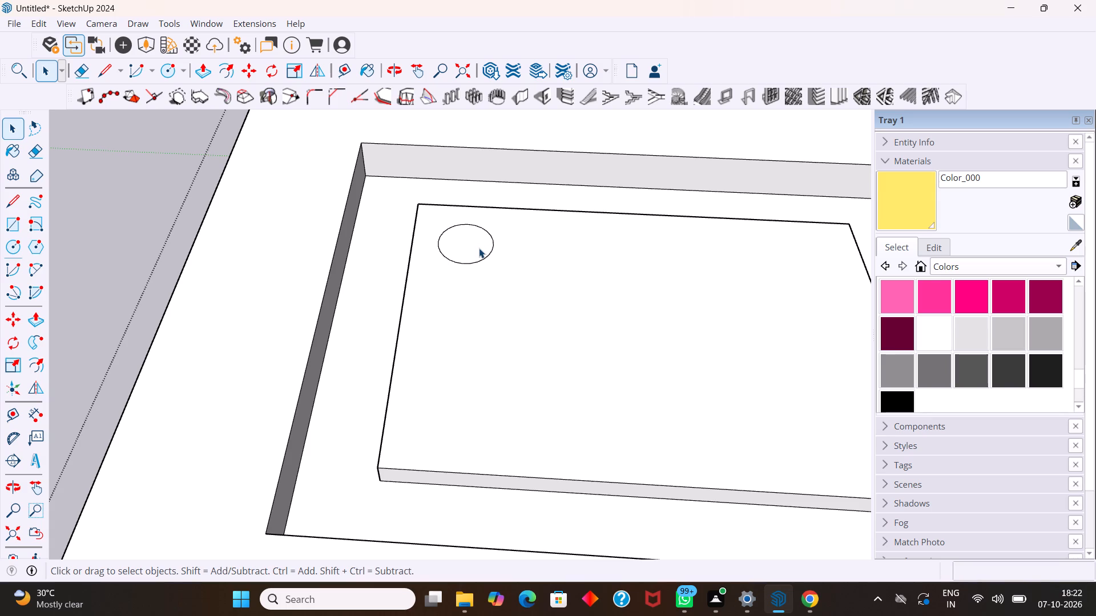
left_click(478, 248)
right_click(476, 247)
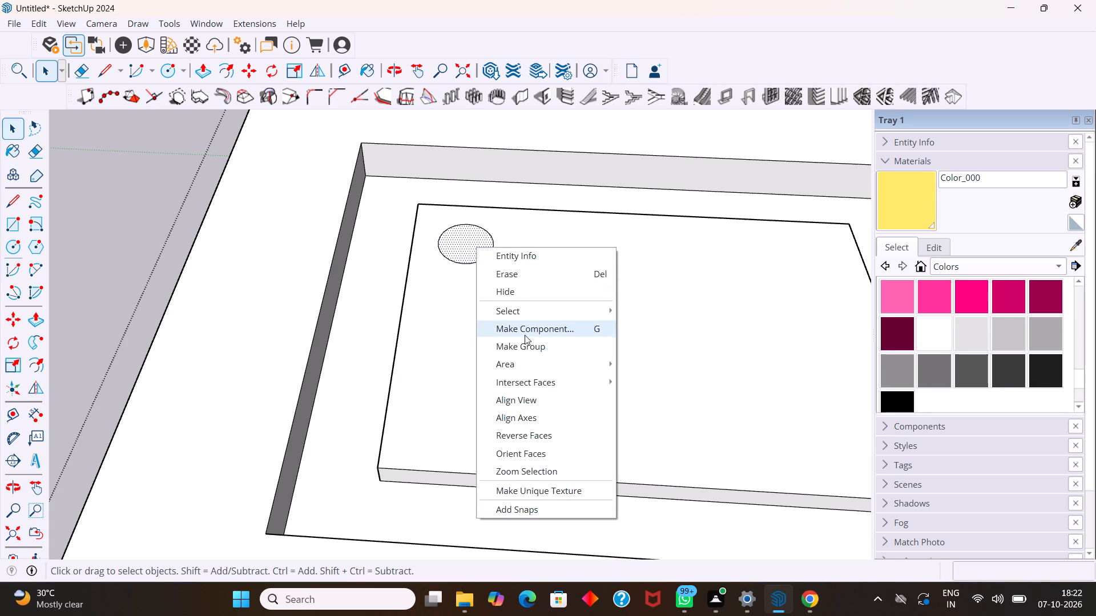
left_click(525, 343)
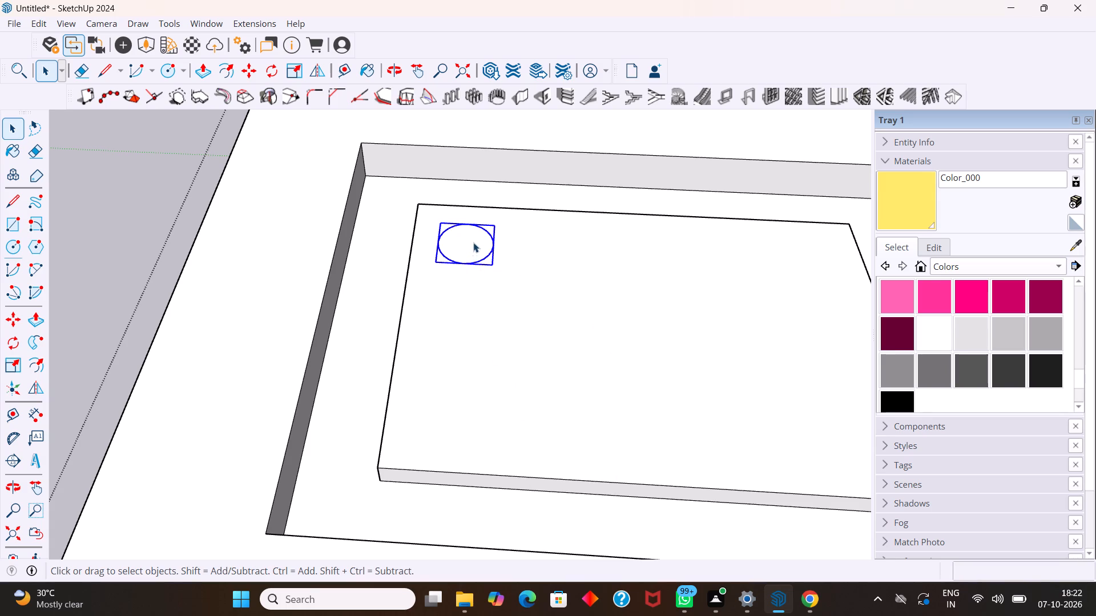
Open the circle group and extrude its face 0.2" upward into a thin light disc.
scroll(473, 242, "up", 4)
right_click(470, 248)
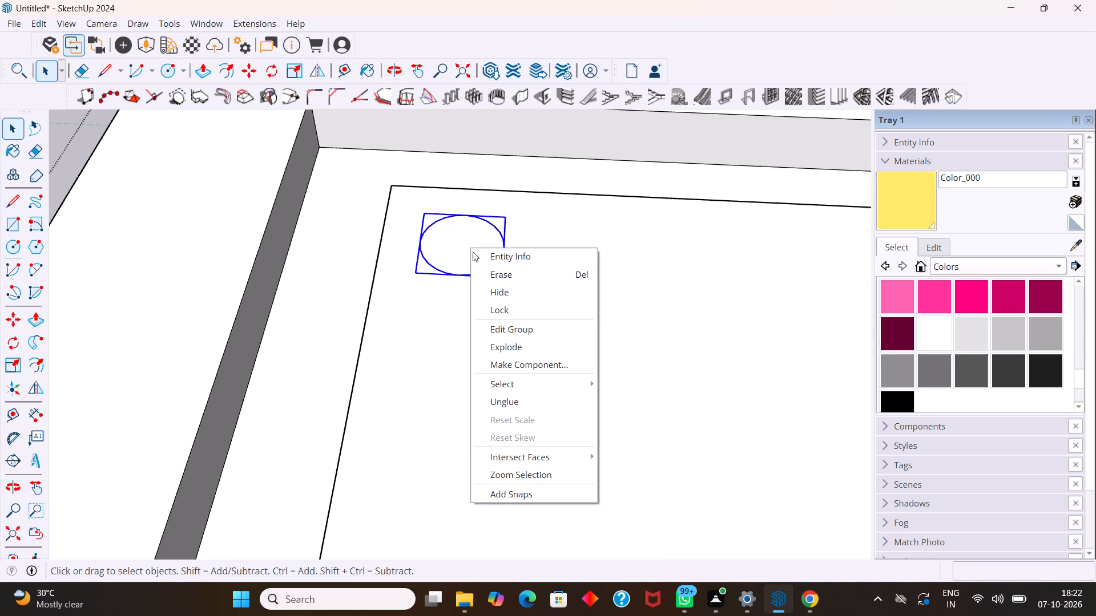
left_click(437, 237)
left_click(456, 238)
right_click(460, 240)
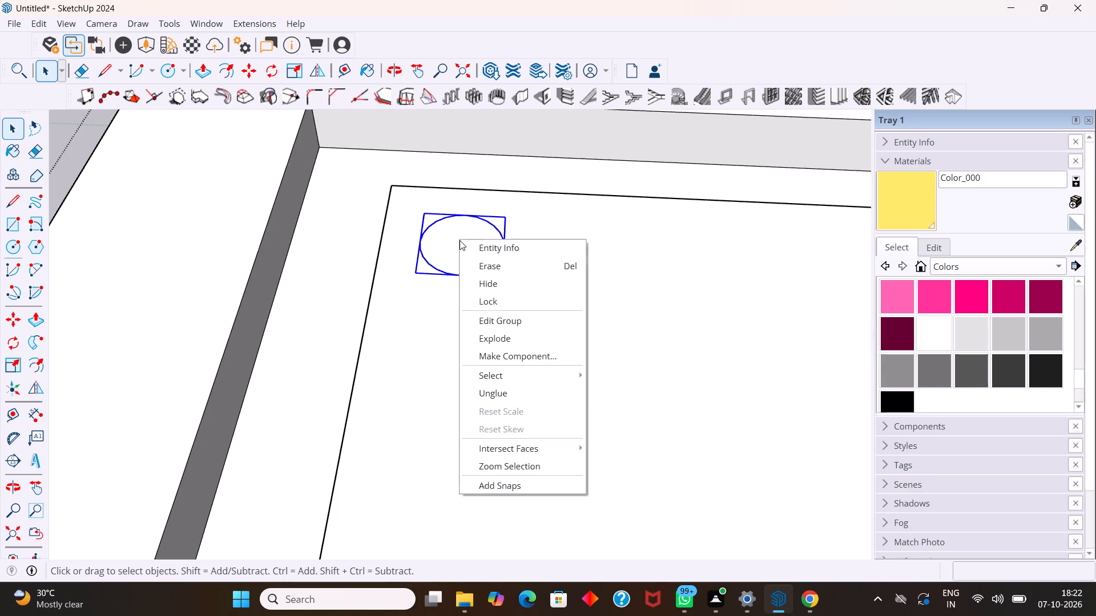
left_click(441, 252)
double_click(443, 248)
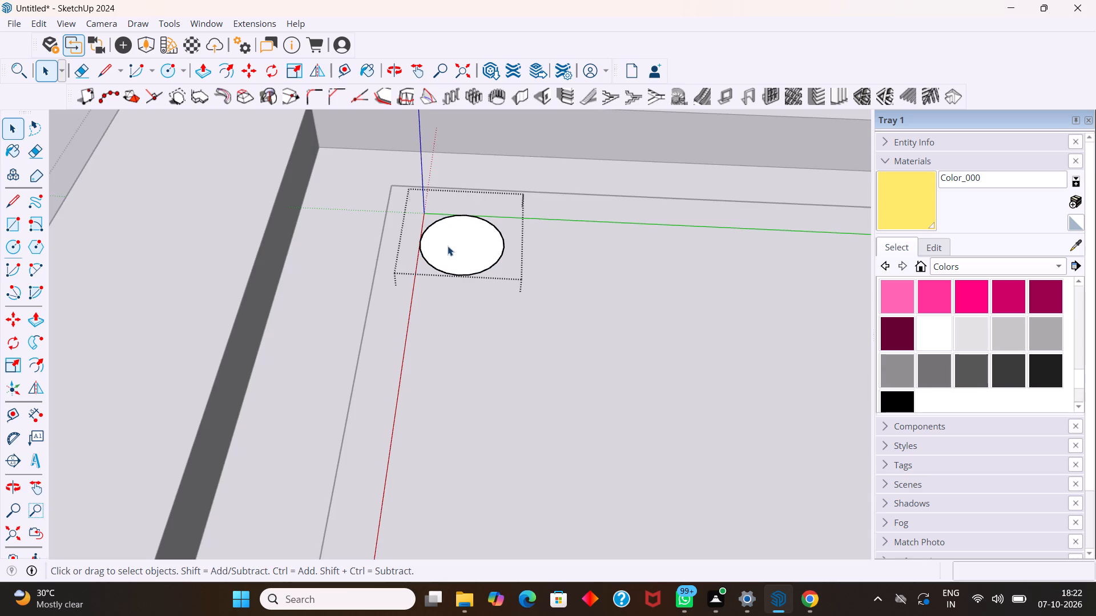
left_click(455, 243)
key("p")
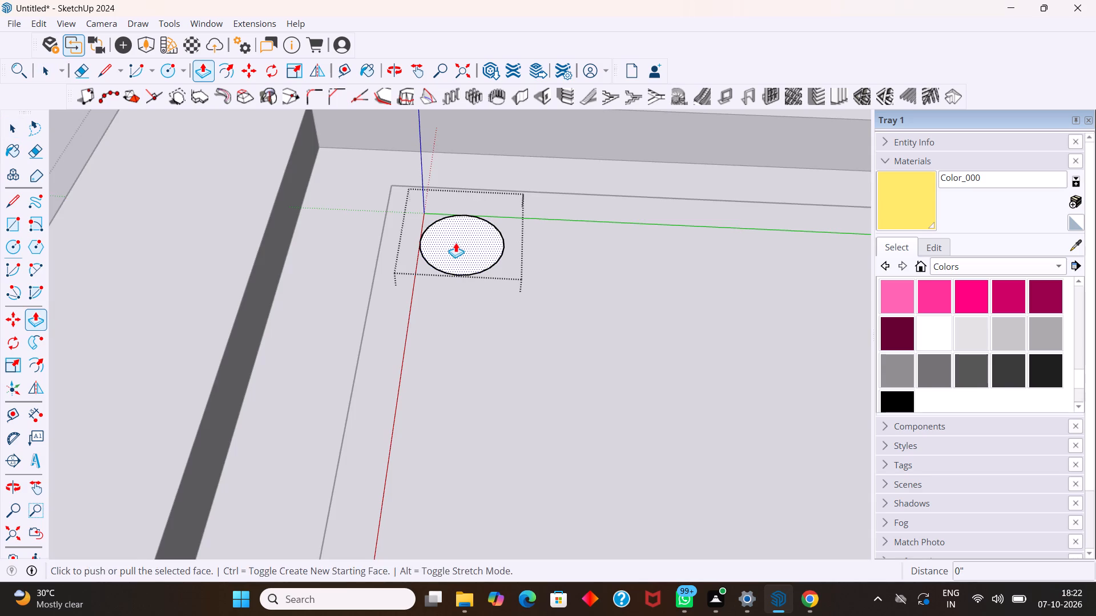
left_click(456, 242)
type("0.")
key("2")
key("Return")
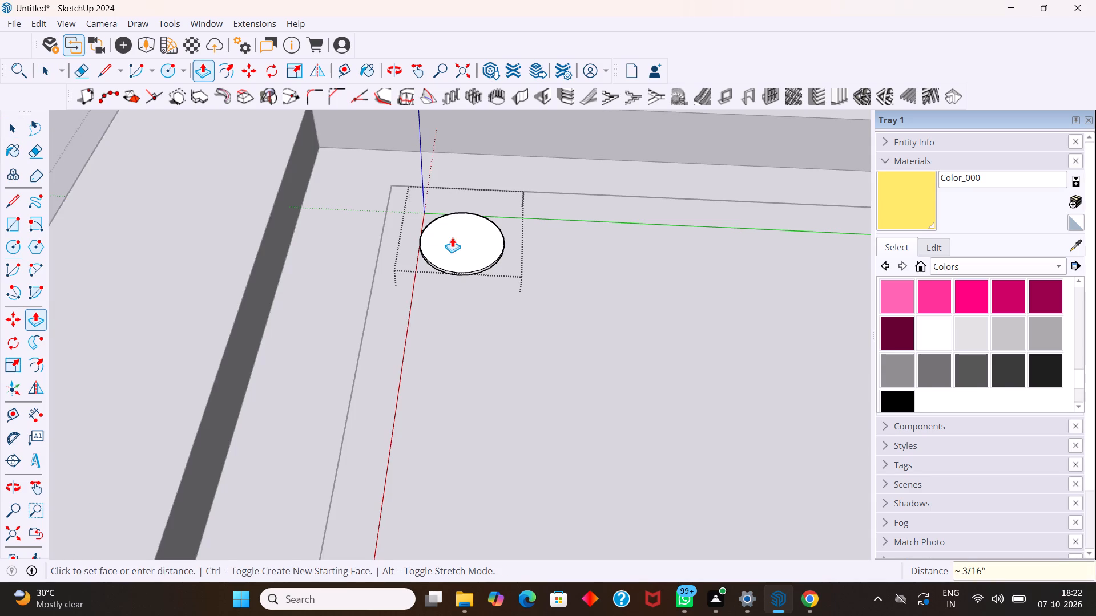
key("space")
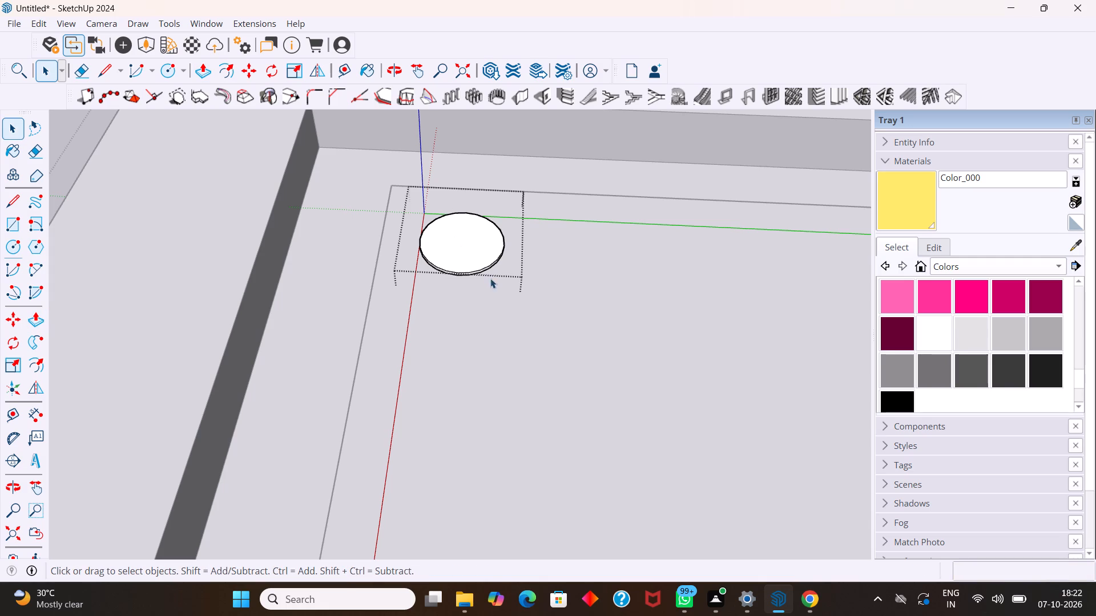
Select the disc's faces and edges and copy them along the green axis to the adjacent corner of the central panel.
scroll(476, 251, "up", 8)
middle_click_drag(476, 283, 453, 238)
scroll(462, 254, "up", 2)
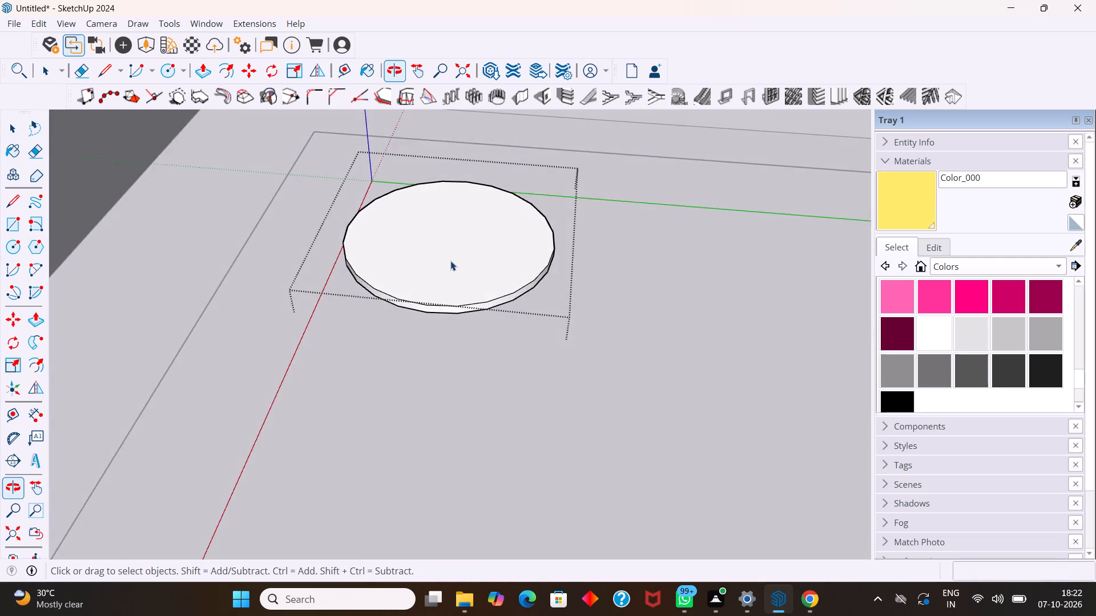
scroll(450, 261, "up", 3)
left_click(458, 283)
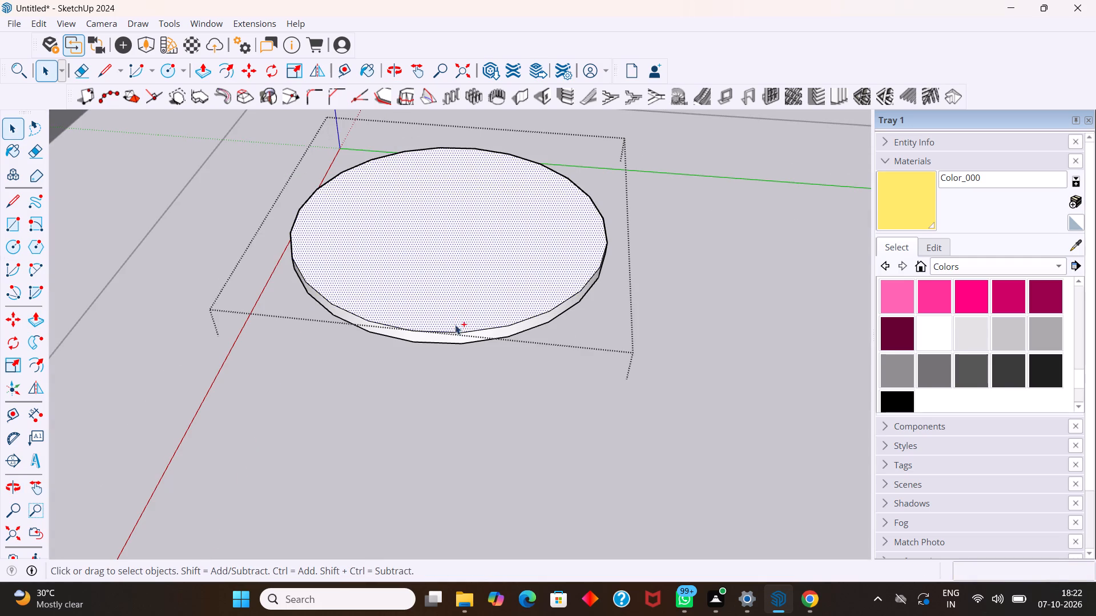
left_click(454, 333, "ctrl")
left_click(454, 341, "ctrl")
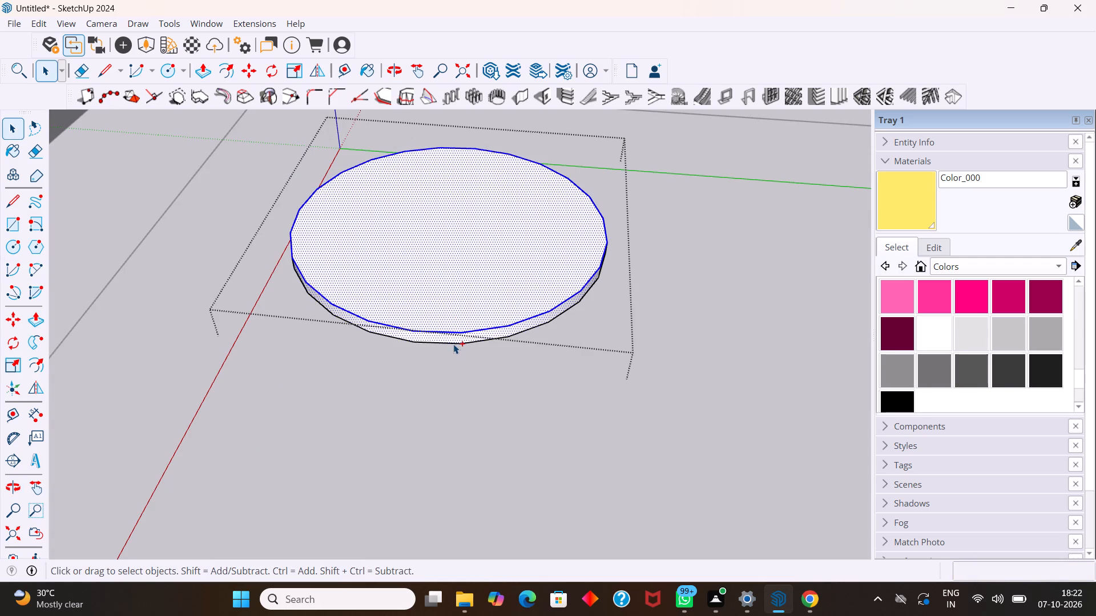
left_click(453, 344, "ctrl")
key("m")
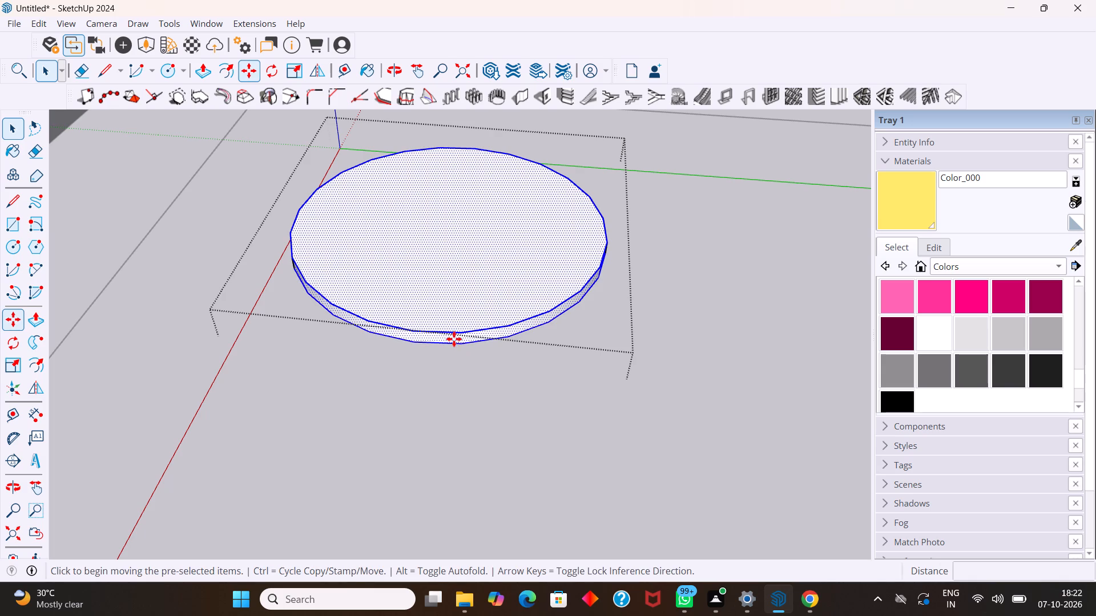
left_click(460, 345)
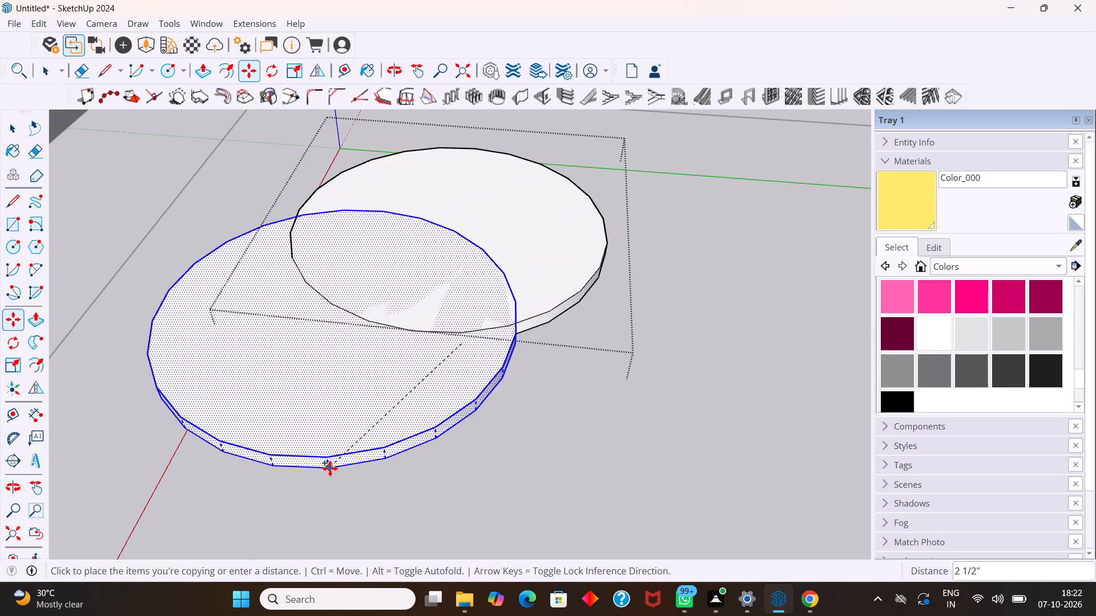
scroll(330, 462, "down", 5)
scroll(359, 414, "down", 6)
scroll(389, 391, "down", 17)
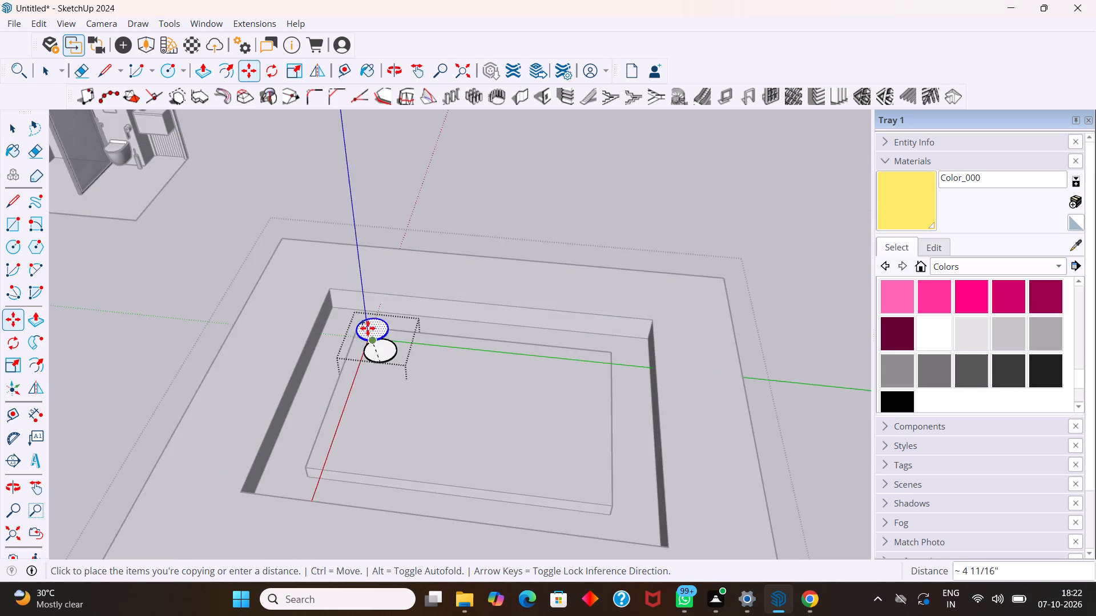
scroll(368, 328, "down", 4)
scroll(458, 390, "up", 6)
scroll(509, 350, "up", 2)
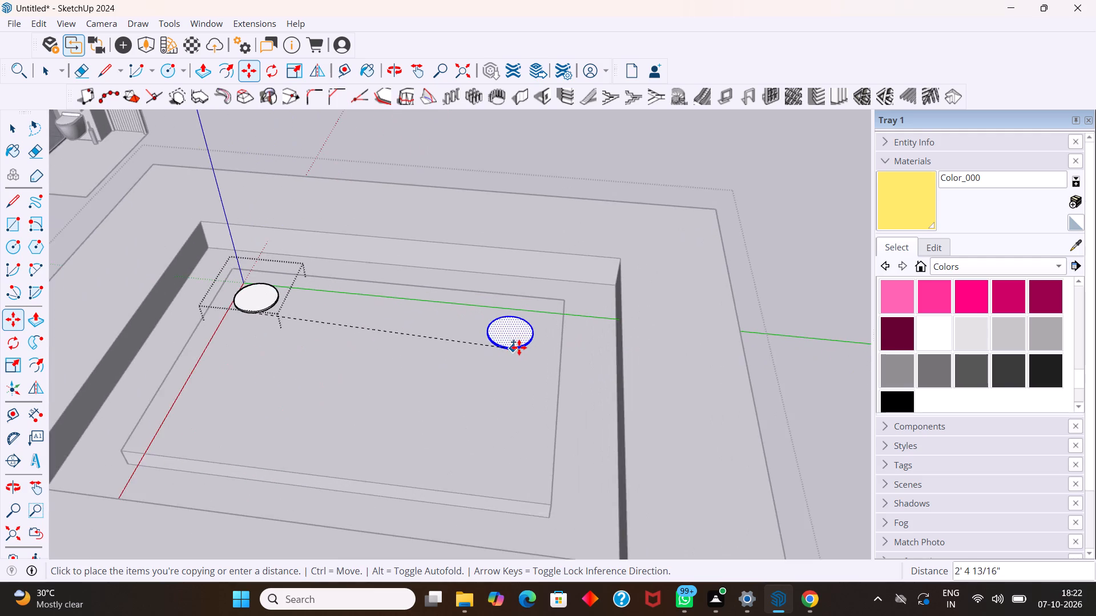
scroll(519, 347, "up", 2)
left_click(522, 335)
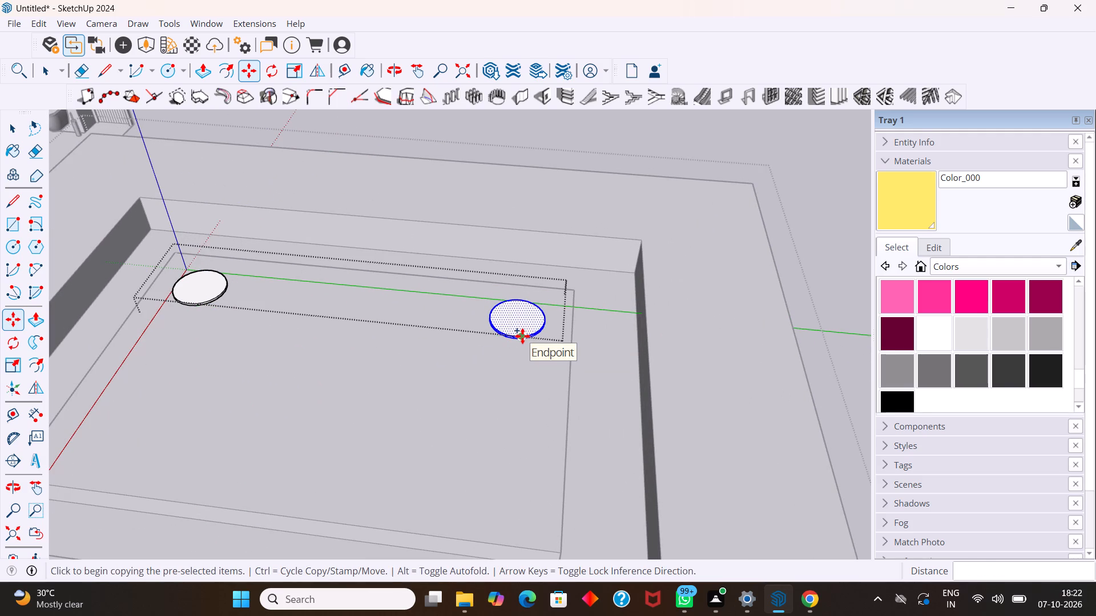
Copy the second disc 1' 6 3/8" along the red axis to the panel's third corner.
key("m")
left_click_drag(522, 336, 526, 341)
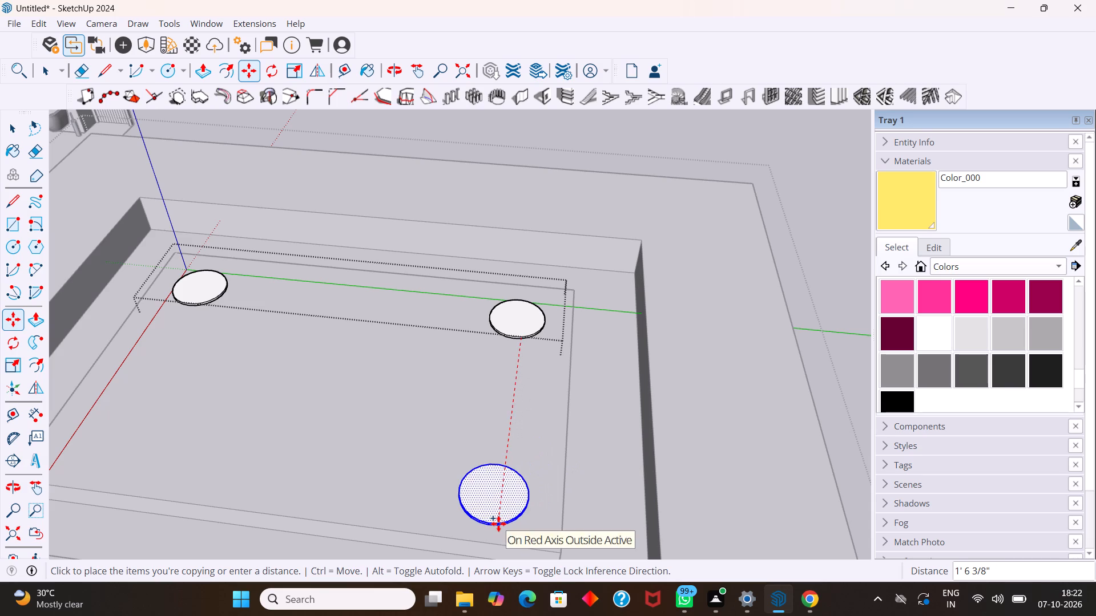
left_click(498, 524)
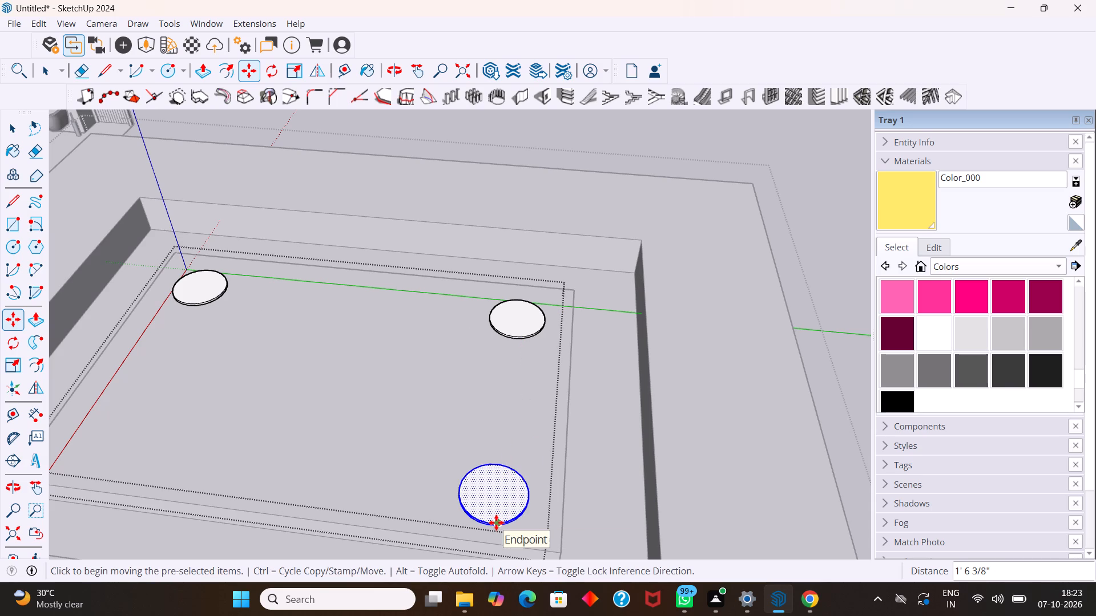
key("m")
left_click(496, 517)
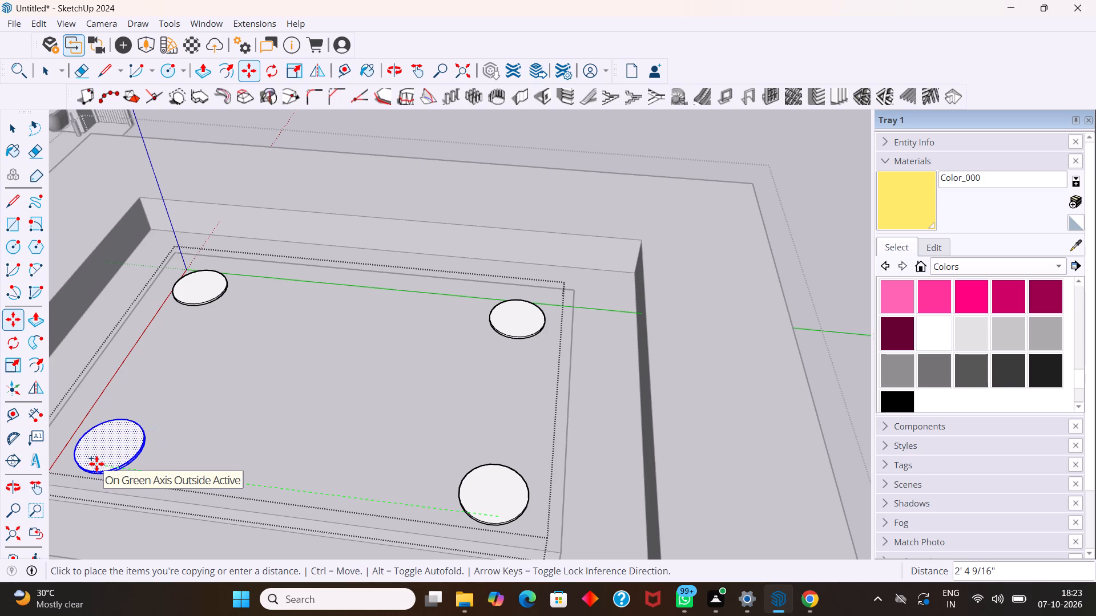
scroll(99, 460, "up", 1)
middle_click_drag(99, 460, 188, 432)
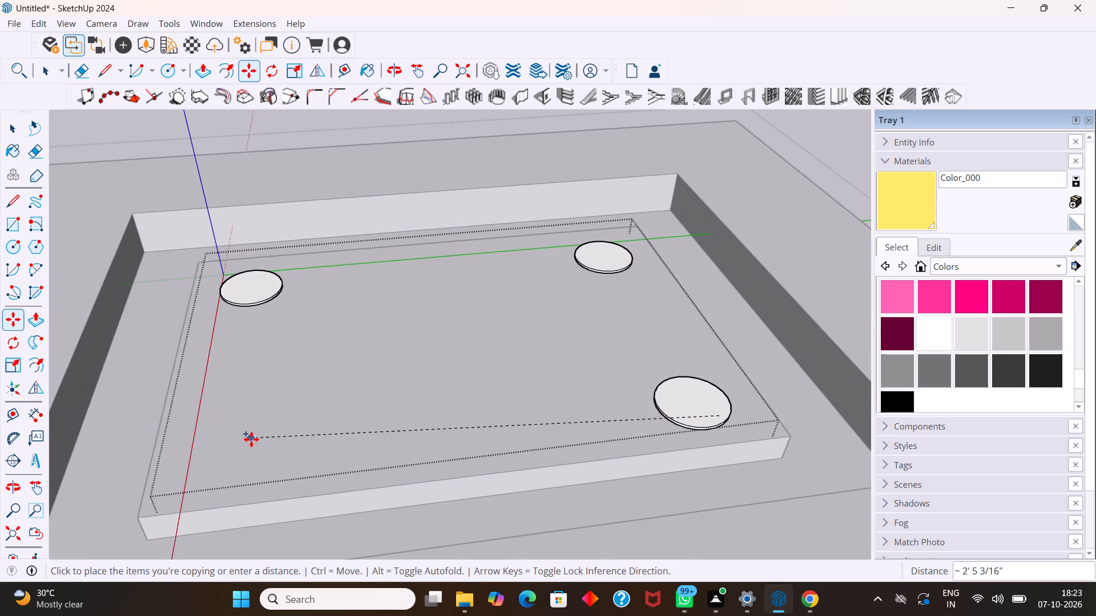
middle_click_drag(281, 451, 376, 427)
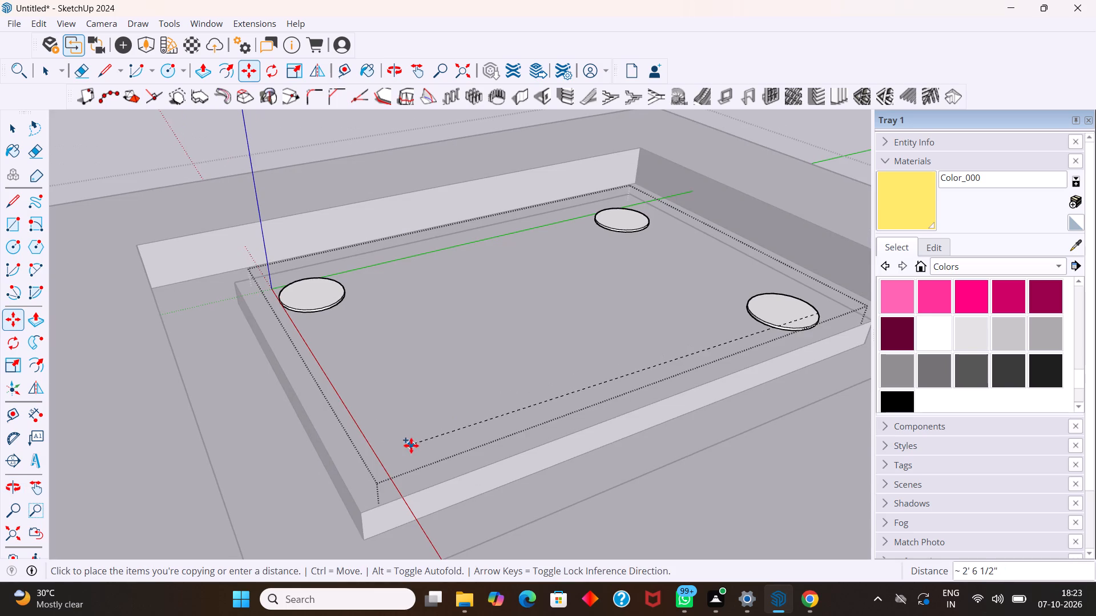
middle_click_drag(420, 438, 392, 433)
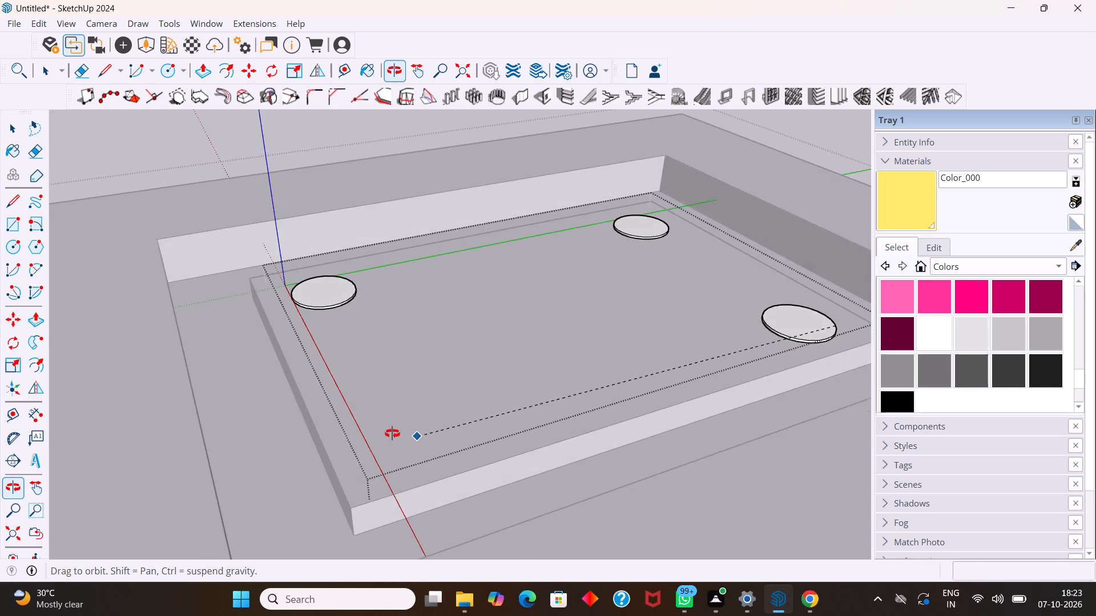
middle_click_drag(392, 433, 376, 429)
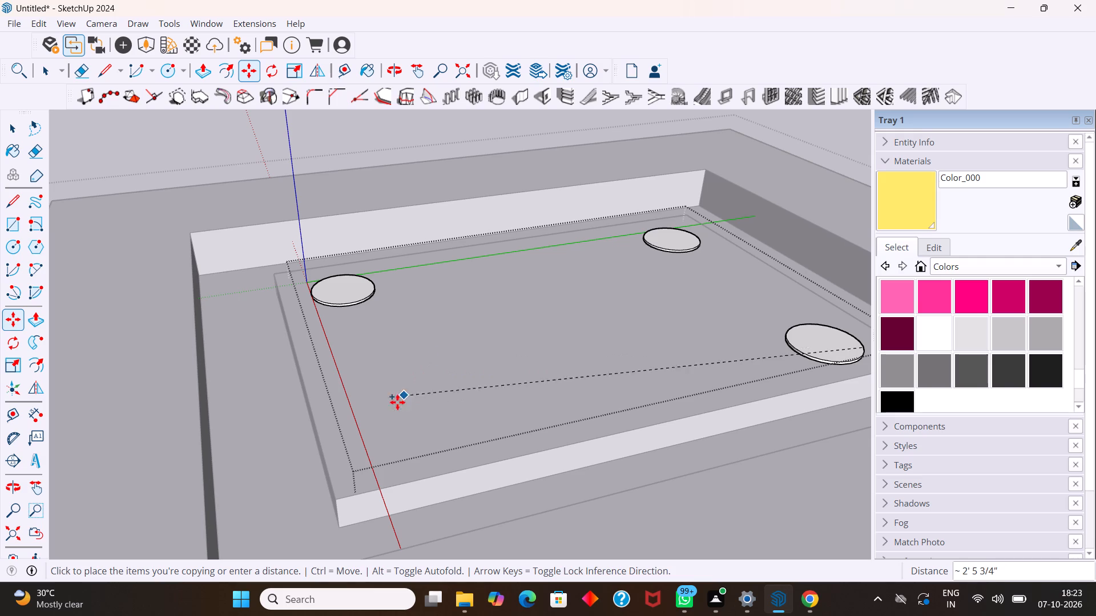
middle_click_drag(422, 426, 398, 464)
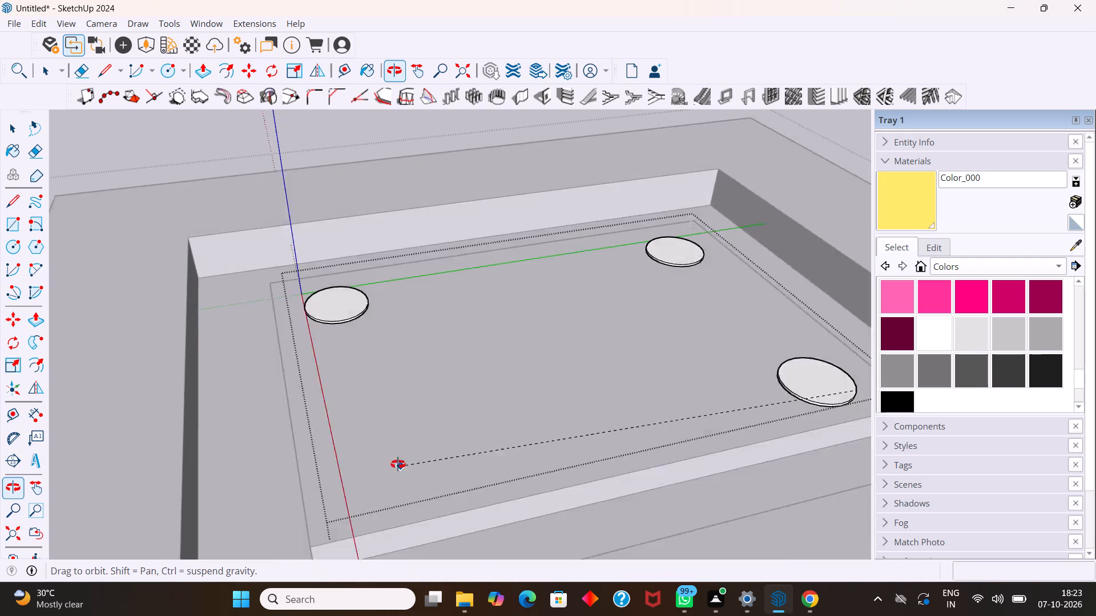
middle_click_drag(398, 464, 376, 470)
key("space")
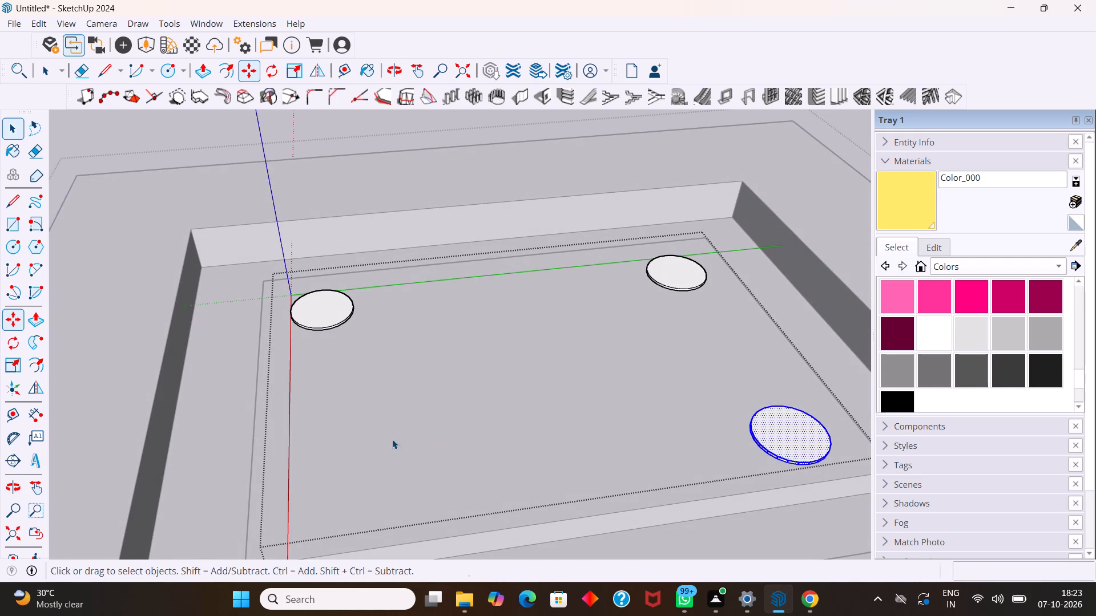
Copy the third disc 2' 5 1/2" along the green axis to the panel's remaining corner, and close the disc group.
key("m")
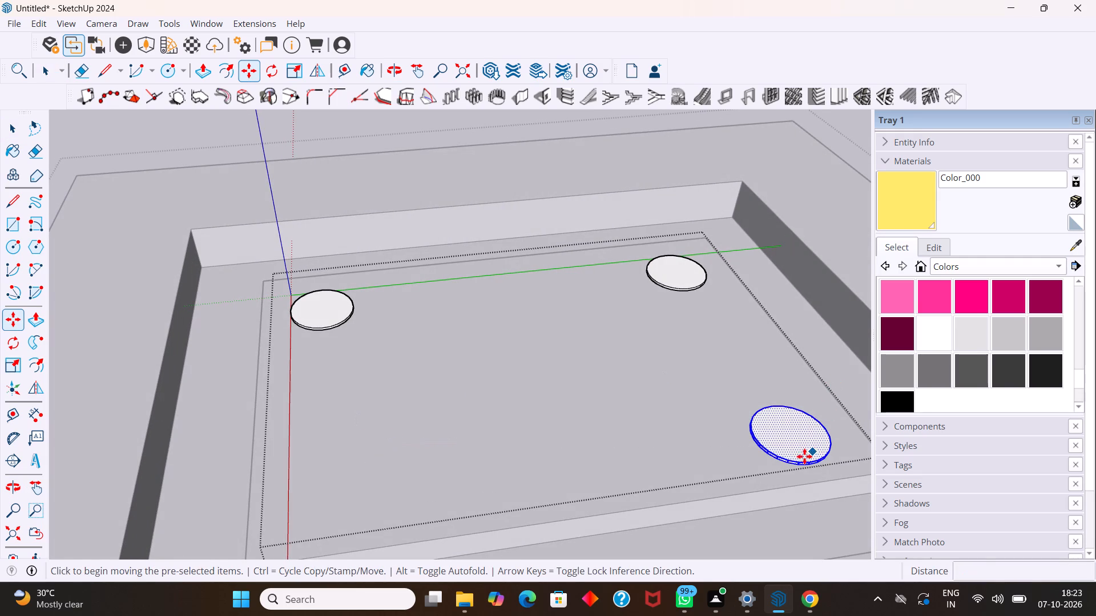
middle_click_drag(757, 442, 757, 433)
scroll(570, 403, "down", 5)
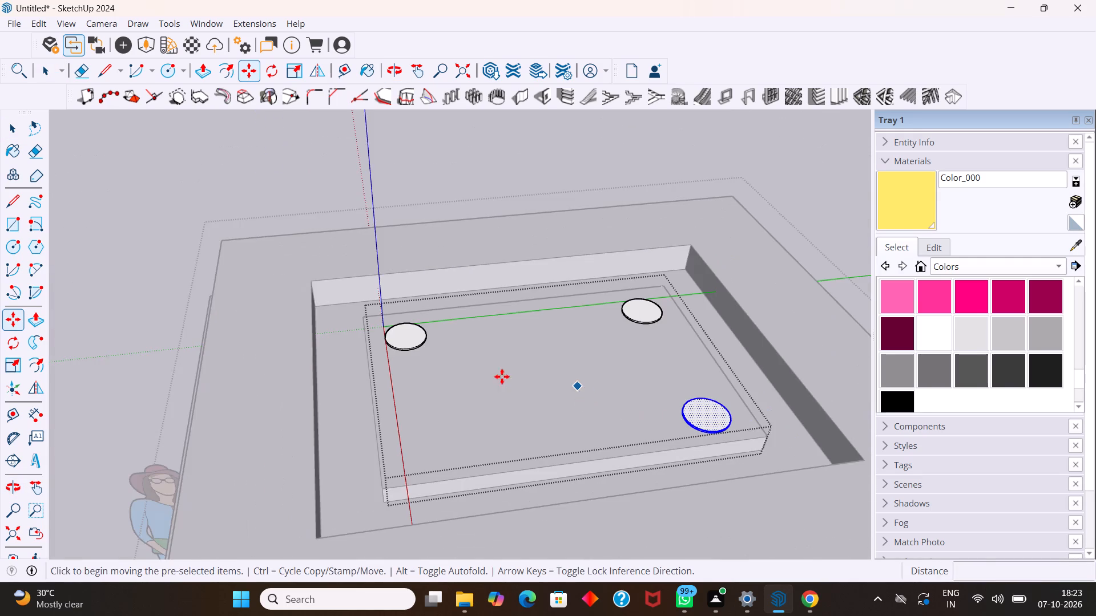
middle_click_drag(345, 394, 706, 354)
scroll(706, 354, "down", 1)
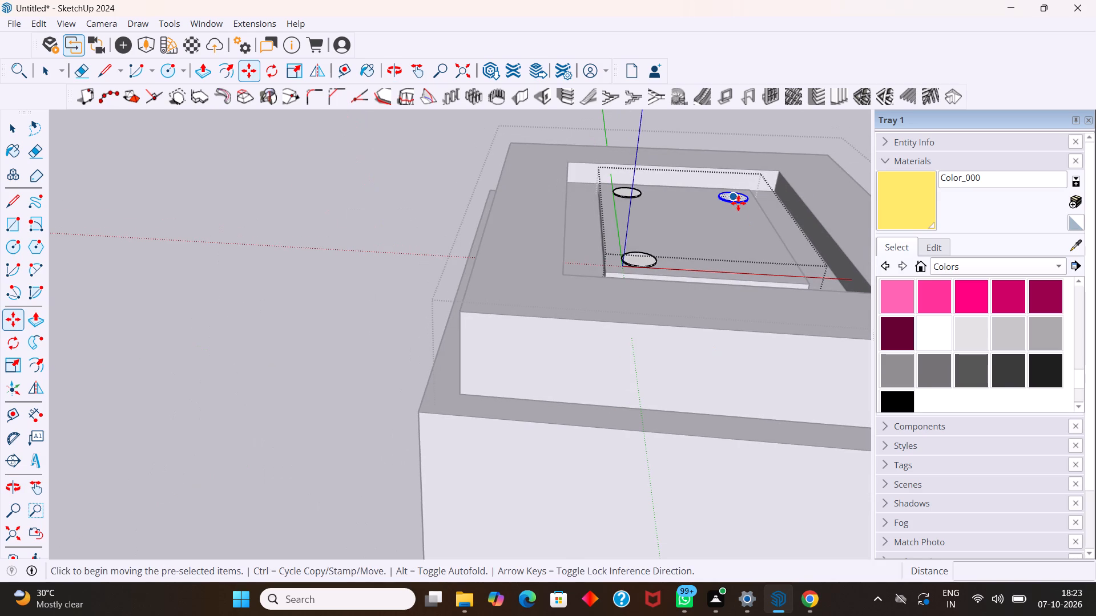
left_click(738, 203)
middle_click_drag(750, 243, 749, 286)
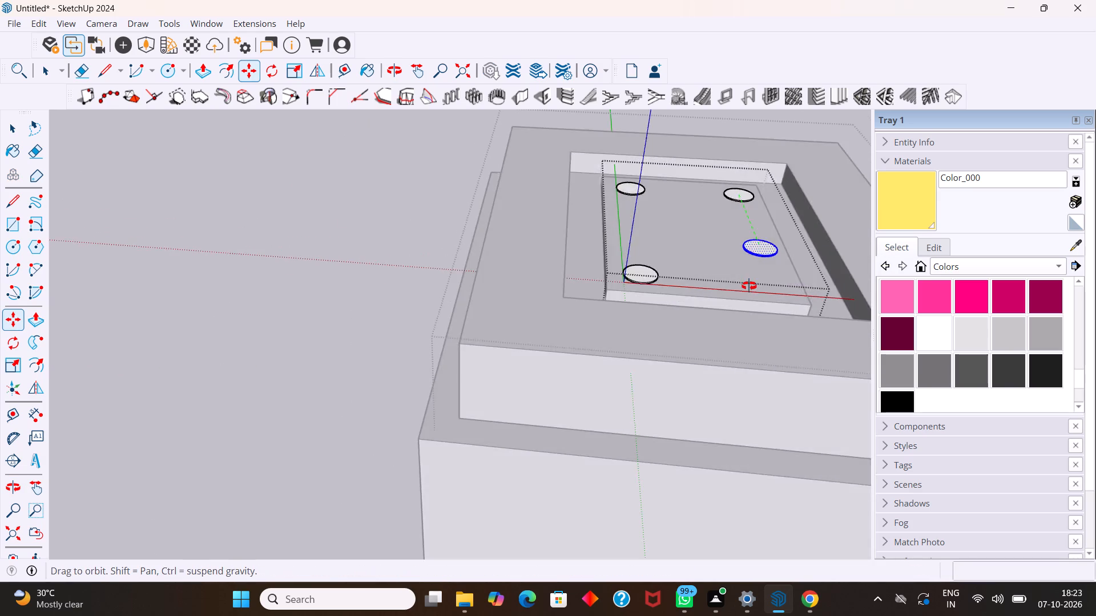
middle_click_drag(749, 286, 734, 432)
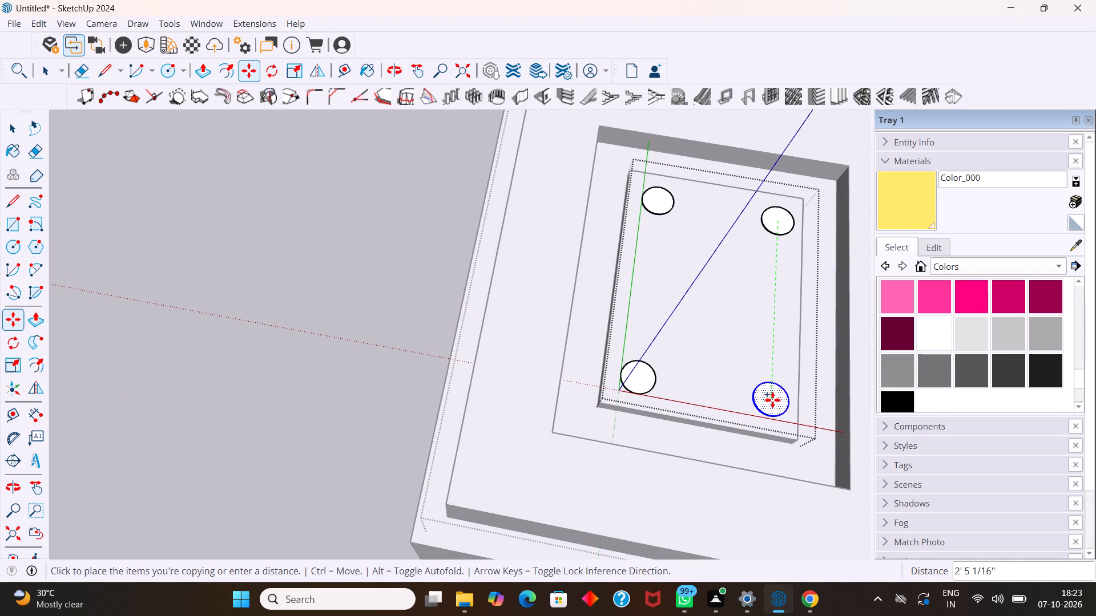
left_click(773, 403)
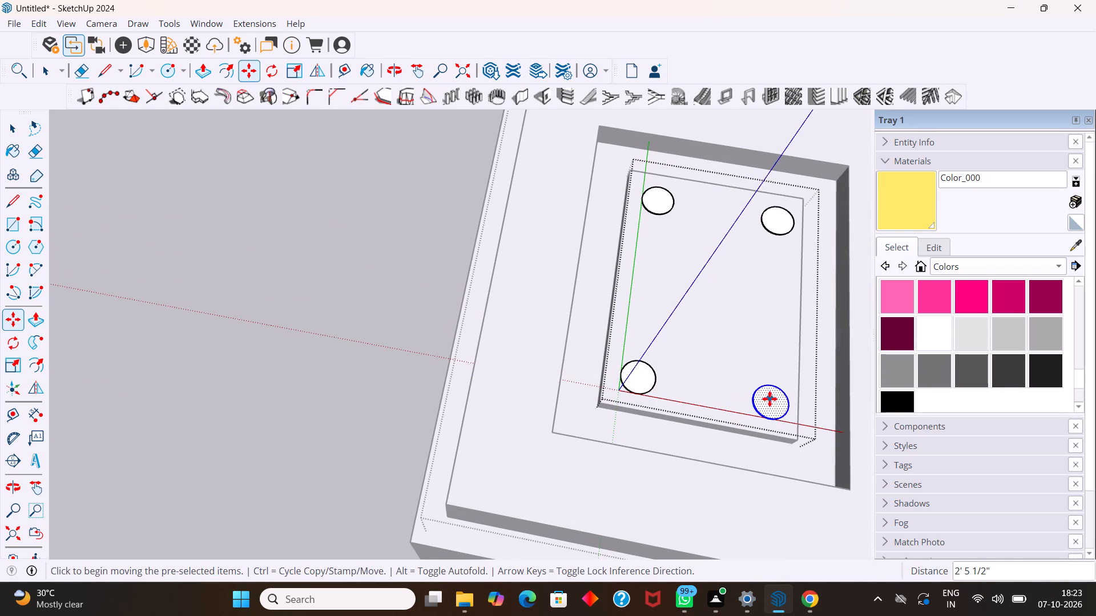
key("space")
middle_click_drag(771, 390, 284, 344)
scroll(276, 334, "down", 6)
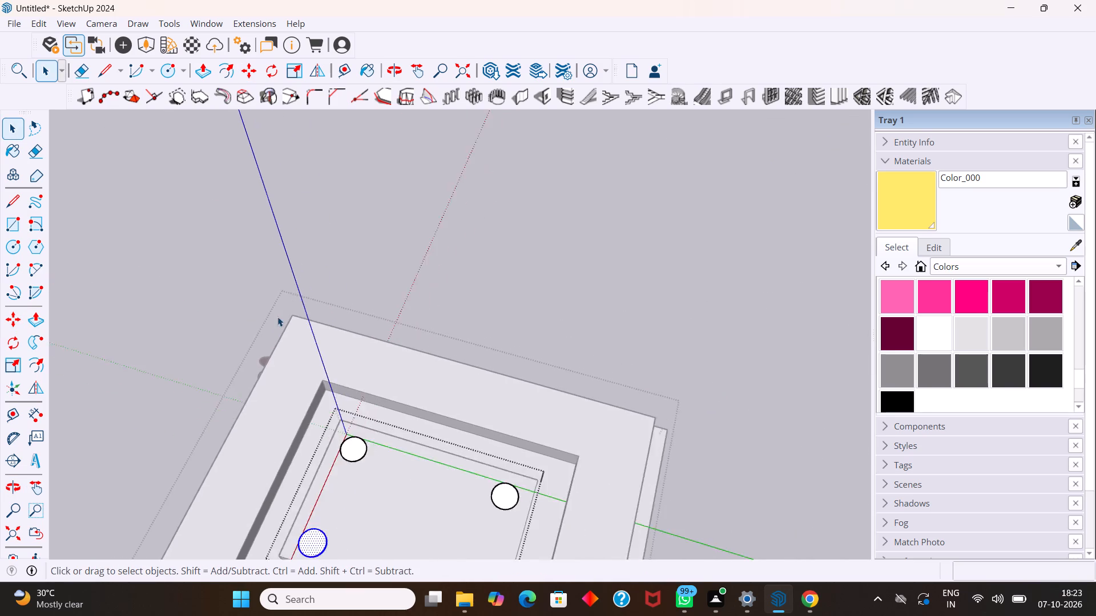
scroll(277, 317, "down", 10)
scroll(421, 488, "up", 4)
middle_click_drag(421, 488, 503, 311)
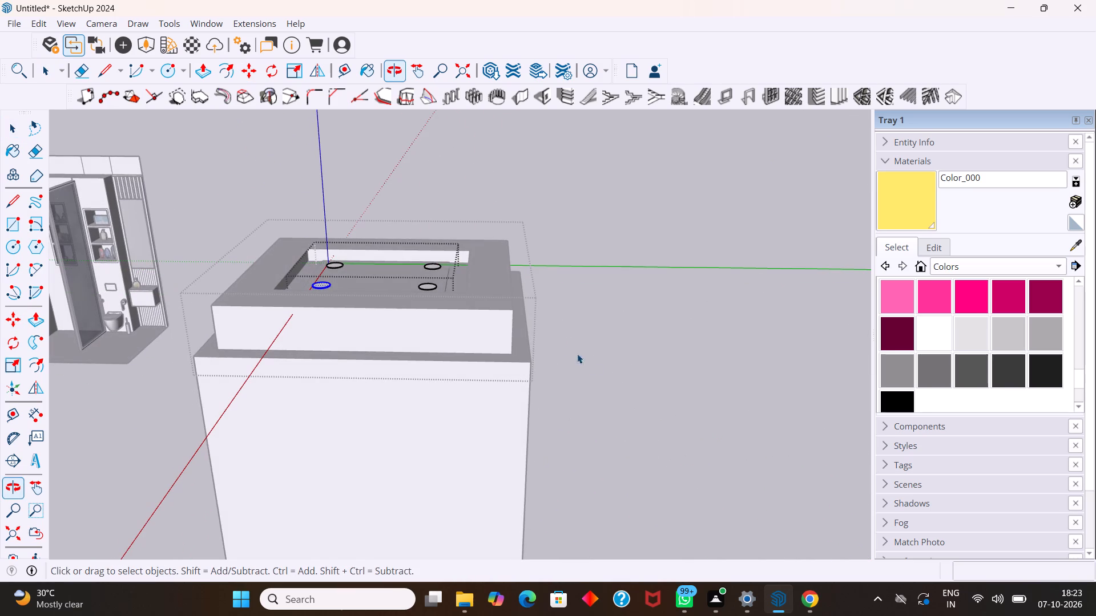
left_click(607, 378)
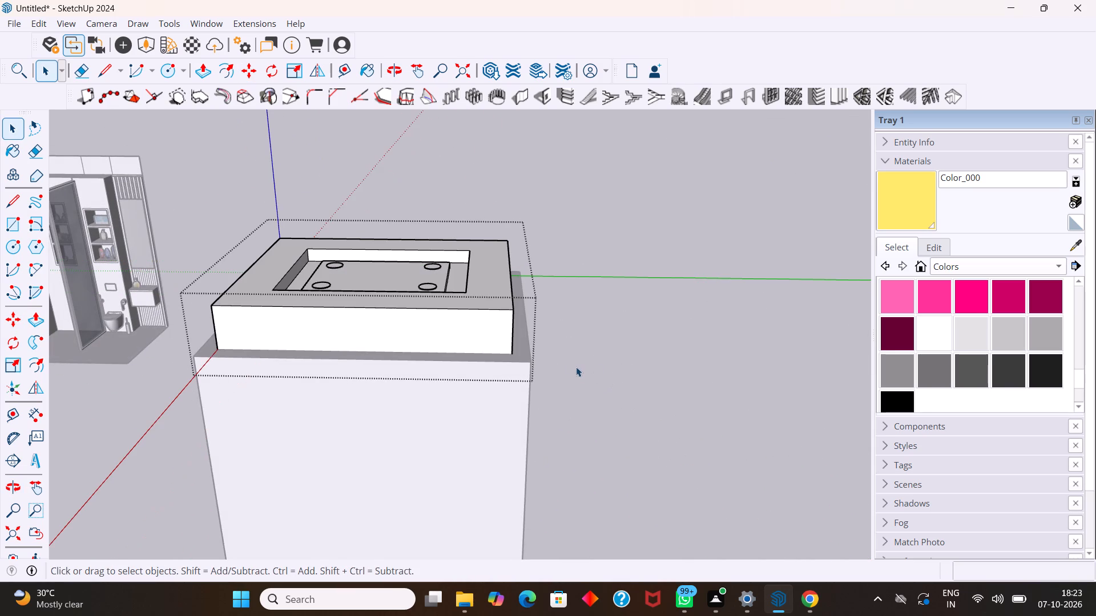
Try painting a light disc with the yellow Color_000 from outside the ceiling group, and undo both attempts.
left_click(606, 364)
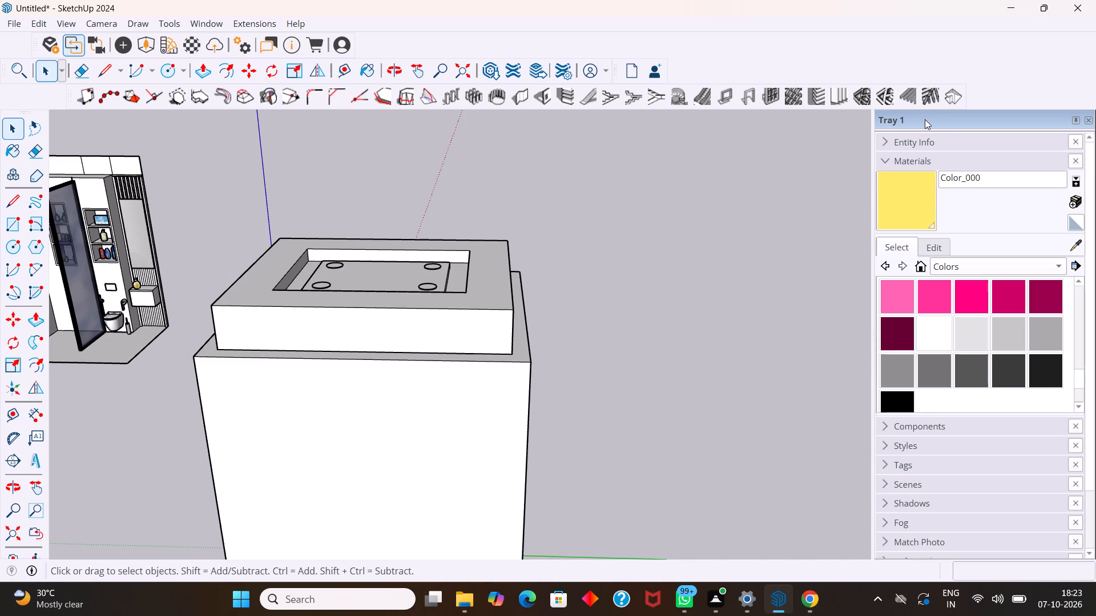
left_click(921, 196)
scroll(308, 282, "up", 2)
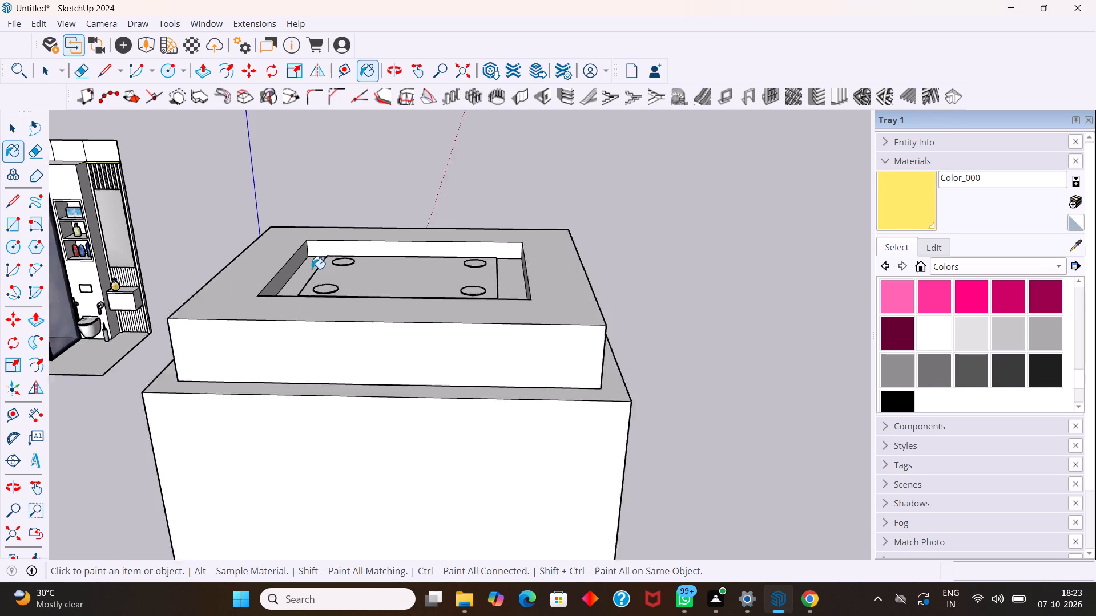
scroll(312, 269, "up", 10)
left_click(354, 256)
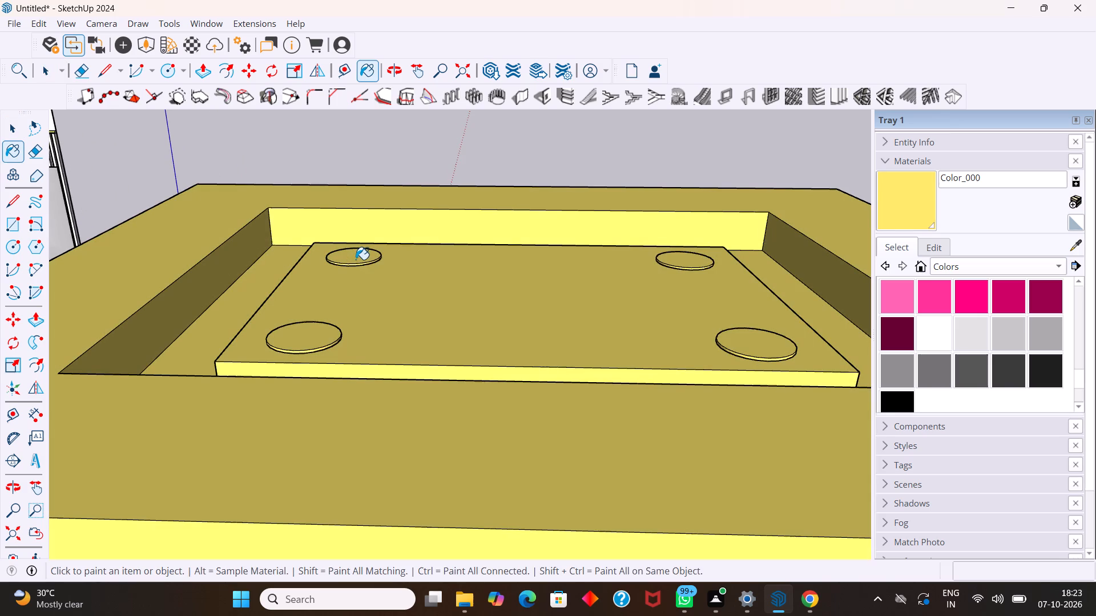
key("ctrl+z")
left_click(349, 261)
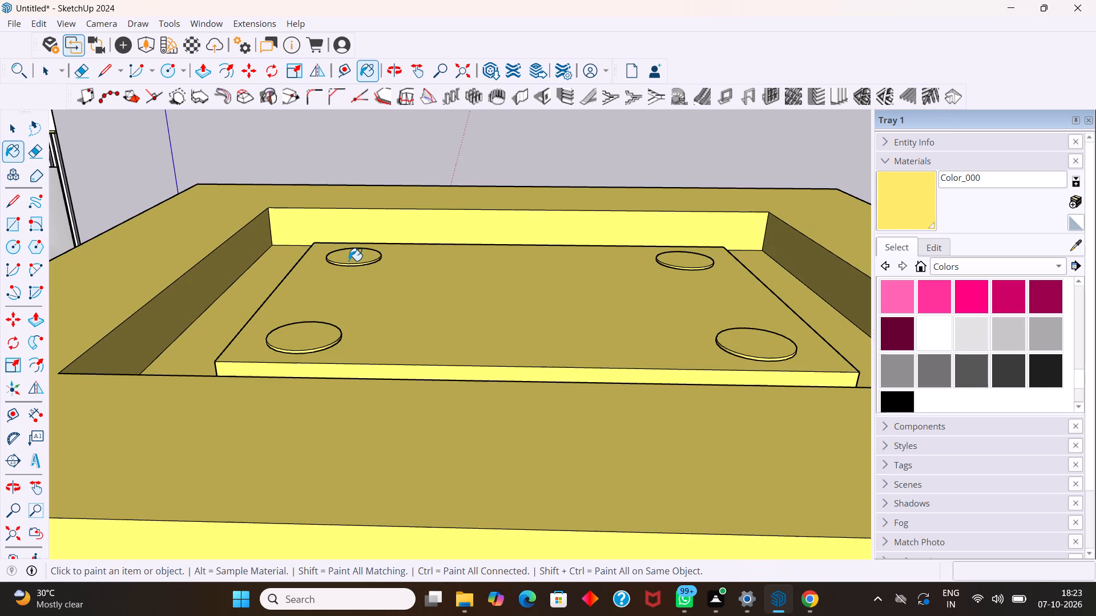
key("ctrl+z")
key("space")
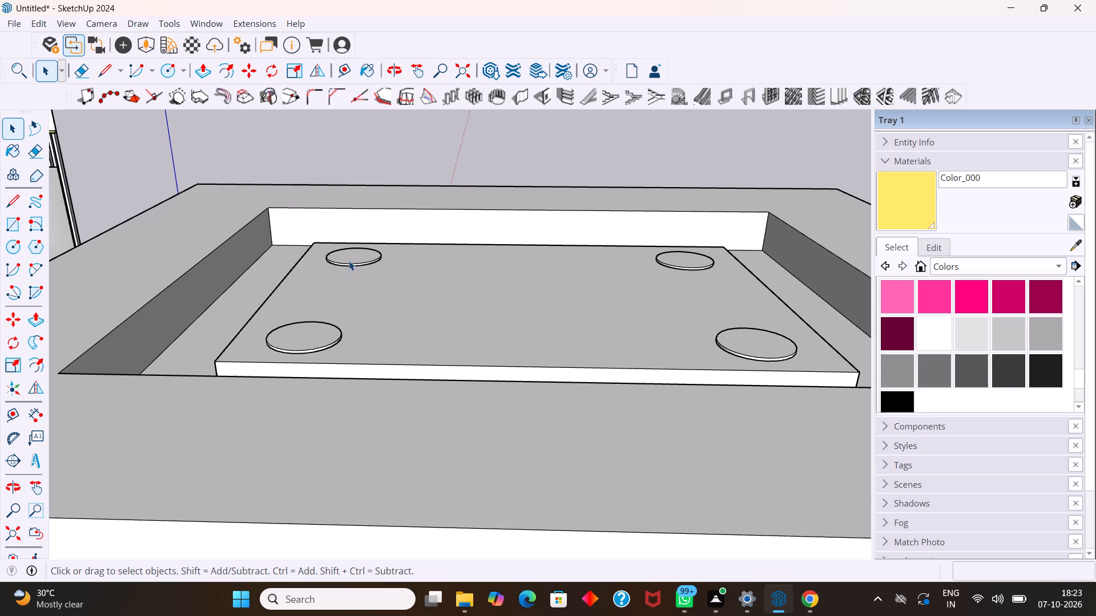
Open the ceiling group and paint the four light discs with the yellow Color_000.
double_click(296, 284)
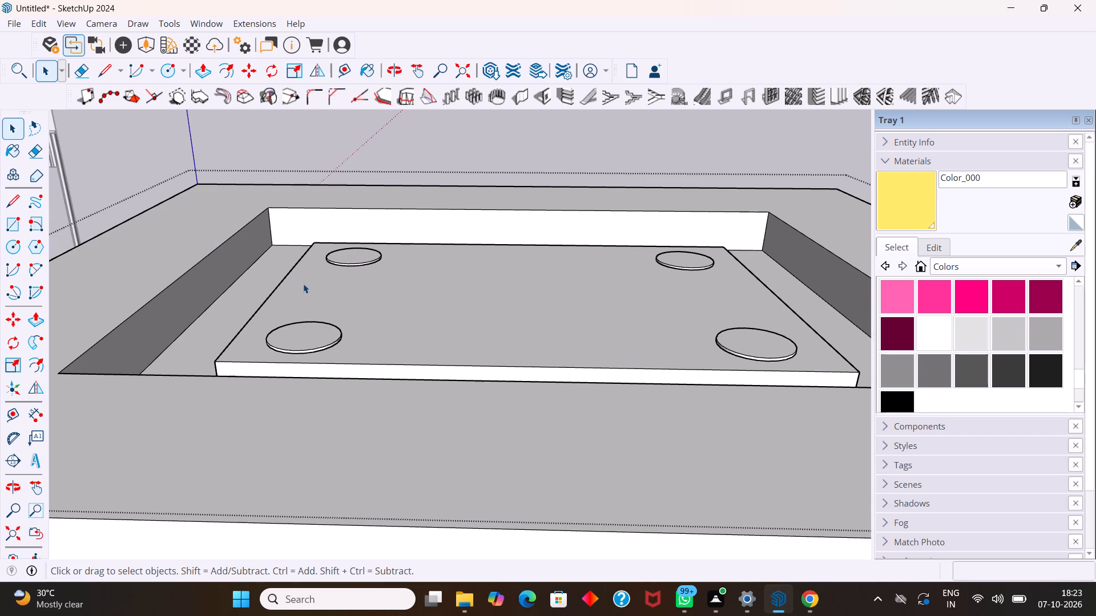
left_click(930, 193)
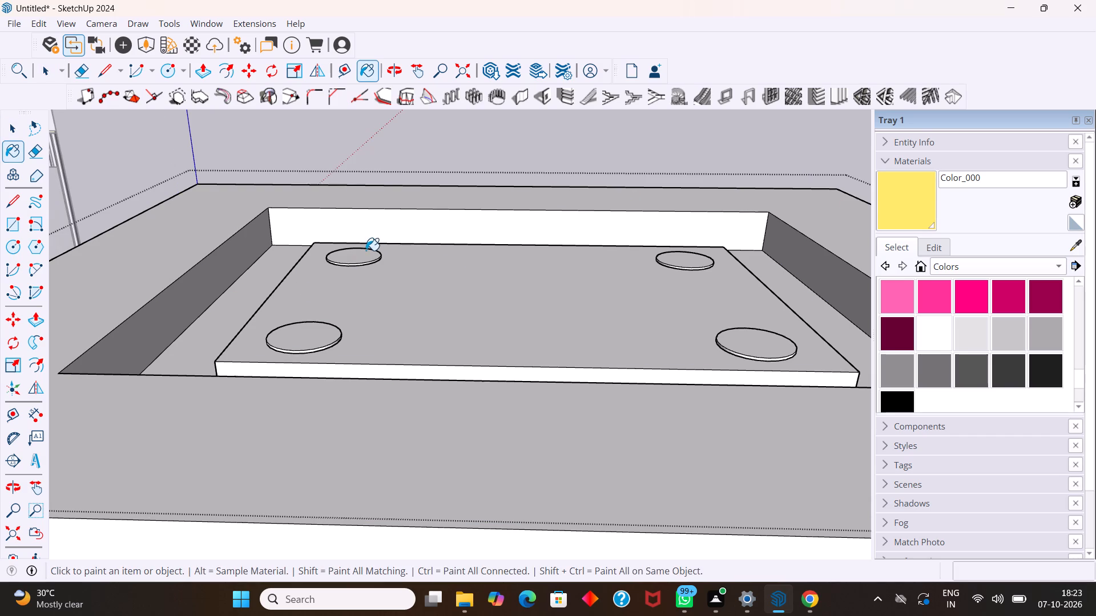
left_click(364, 252)
key("space")
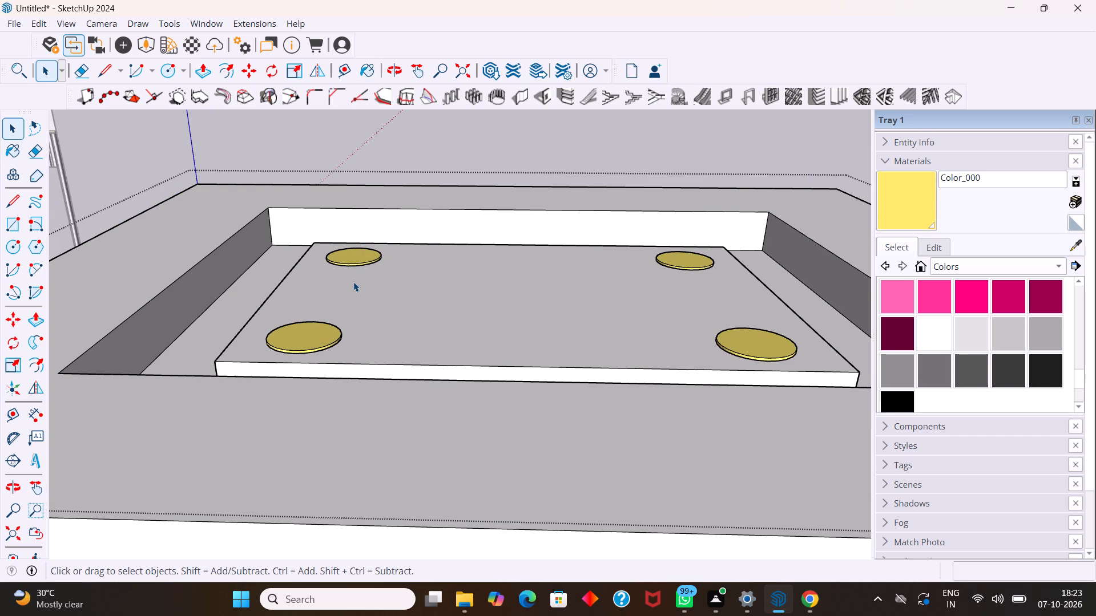
scroll(353, 281, "down", 10)
scroll(533, 311, "down", 1)
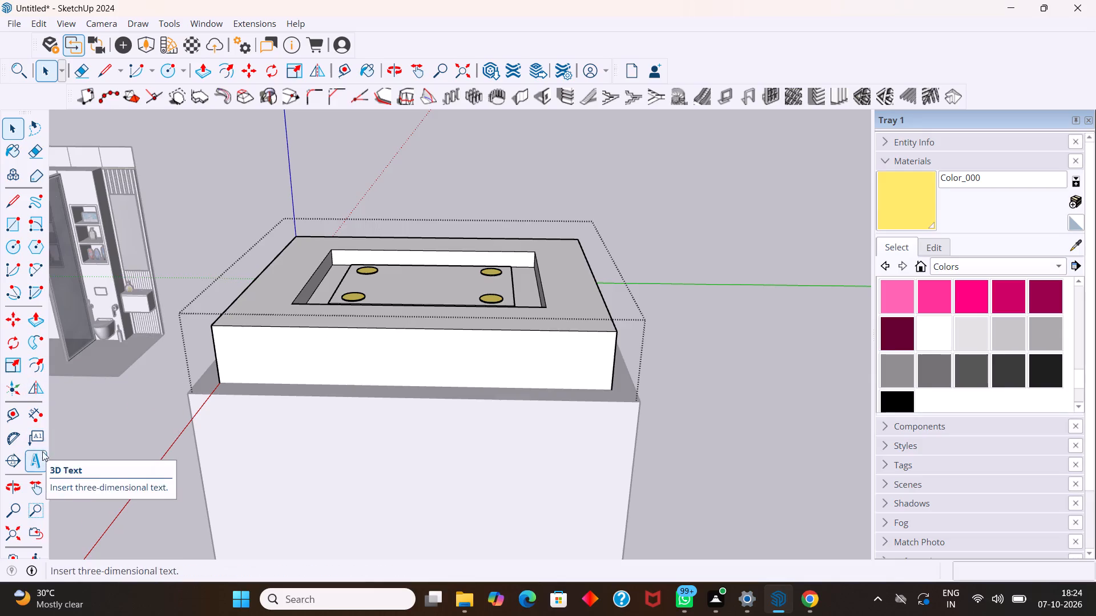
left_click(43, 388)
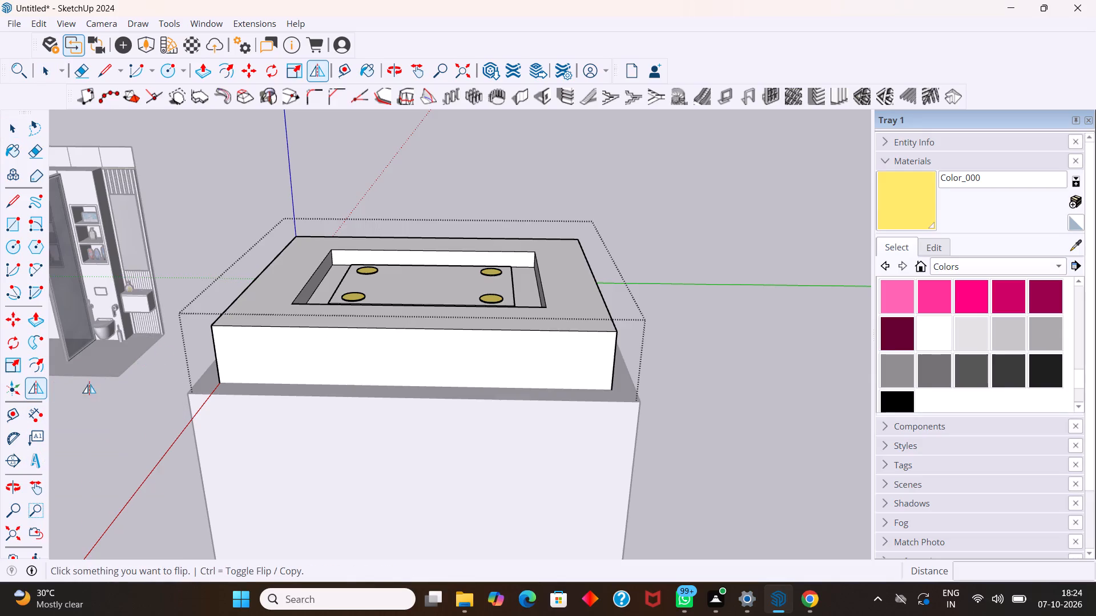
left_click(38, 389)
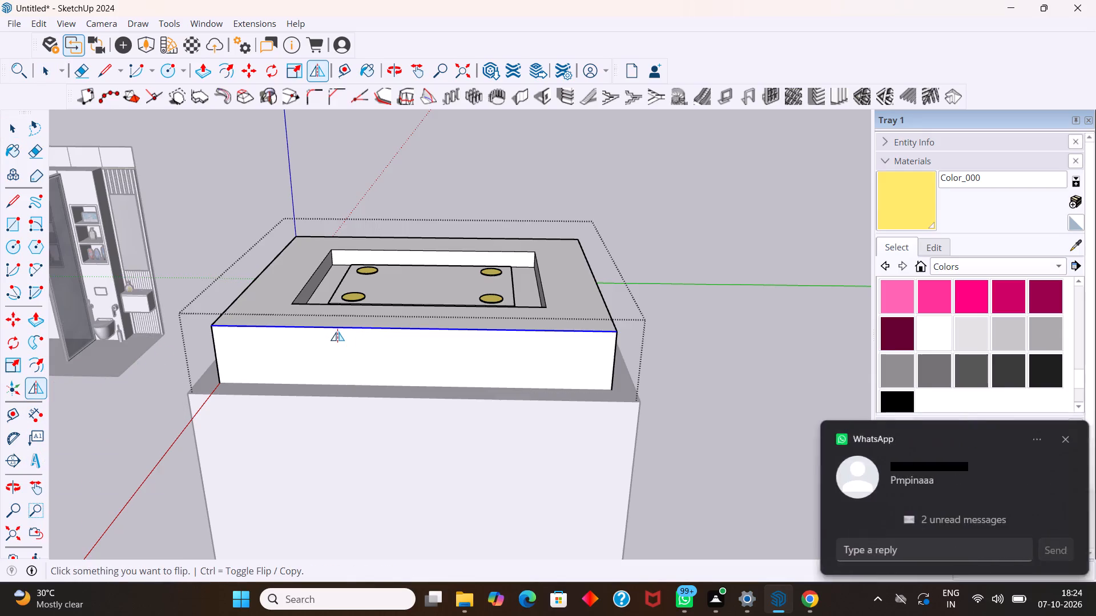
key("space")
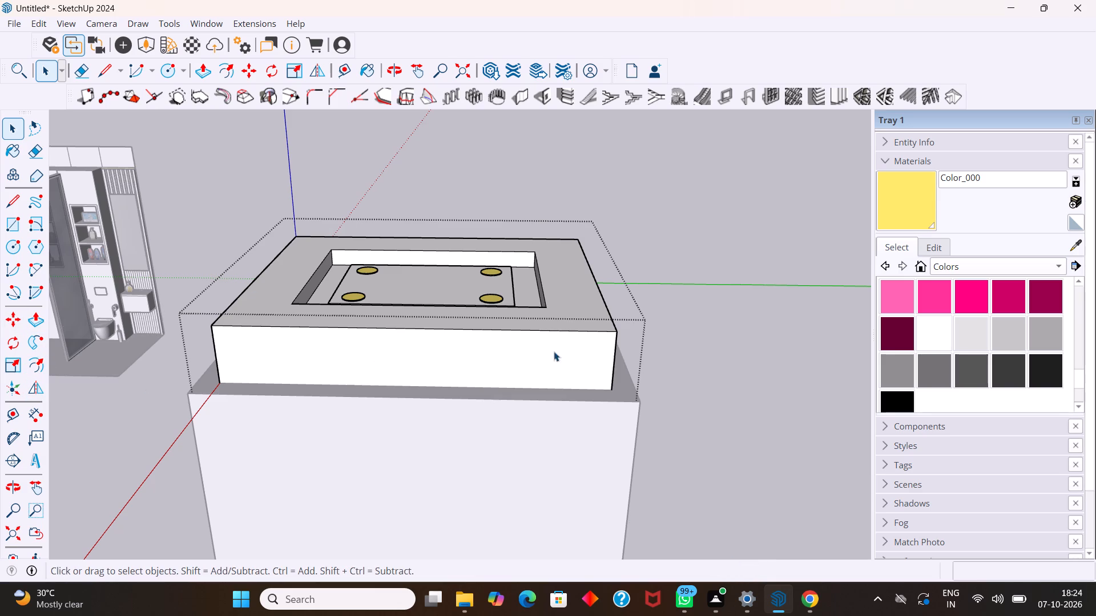
Close the ceiling group and flip it upside down about its horizontal plane so the recess and lights face downward.
left_click(762, 319)
left_click(738, 340)
left_click(698, 352)
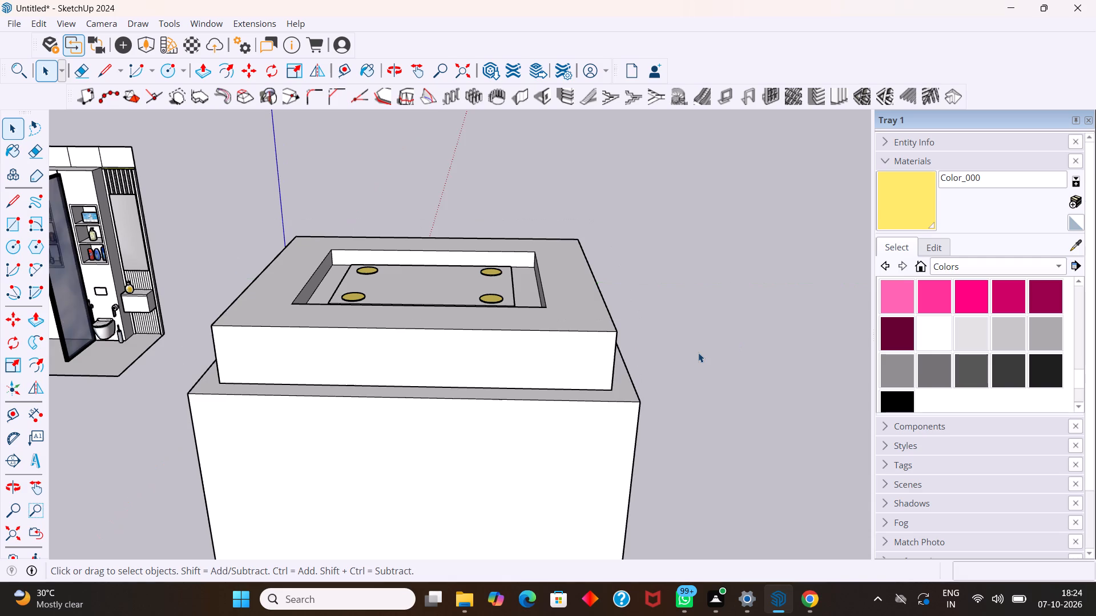
left_click(539, 367)
left_click(810, 367)
left_click(41, 392)
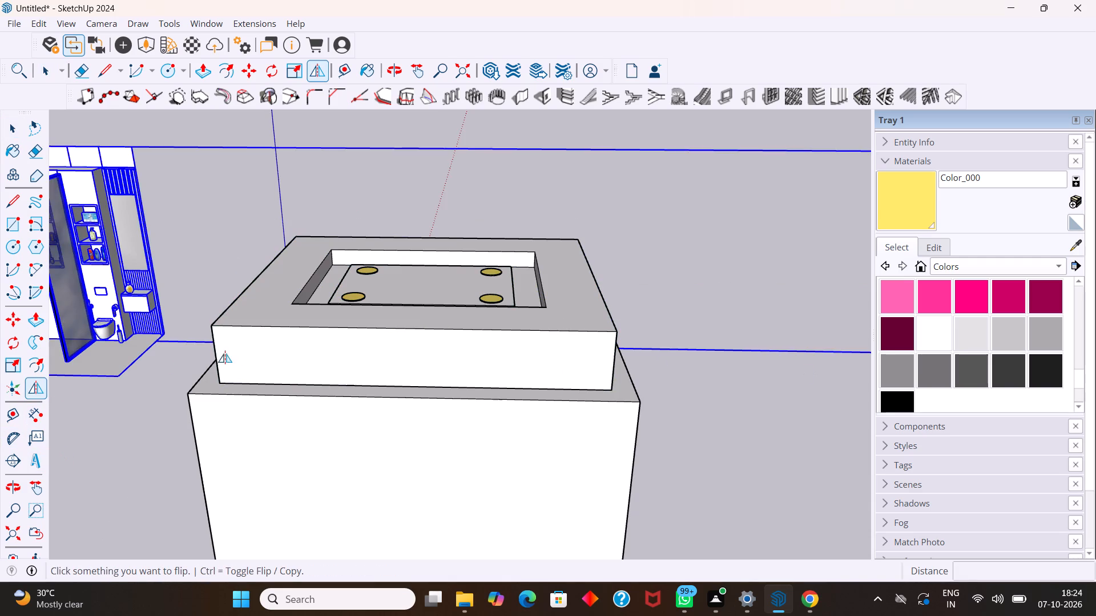
left_click(313, 349)
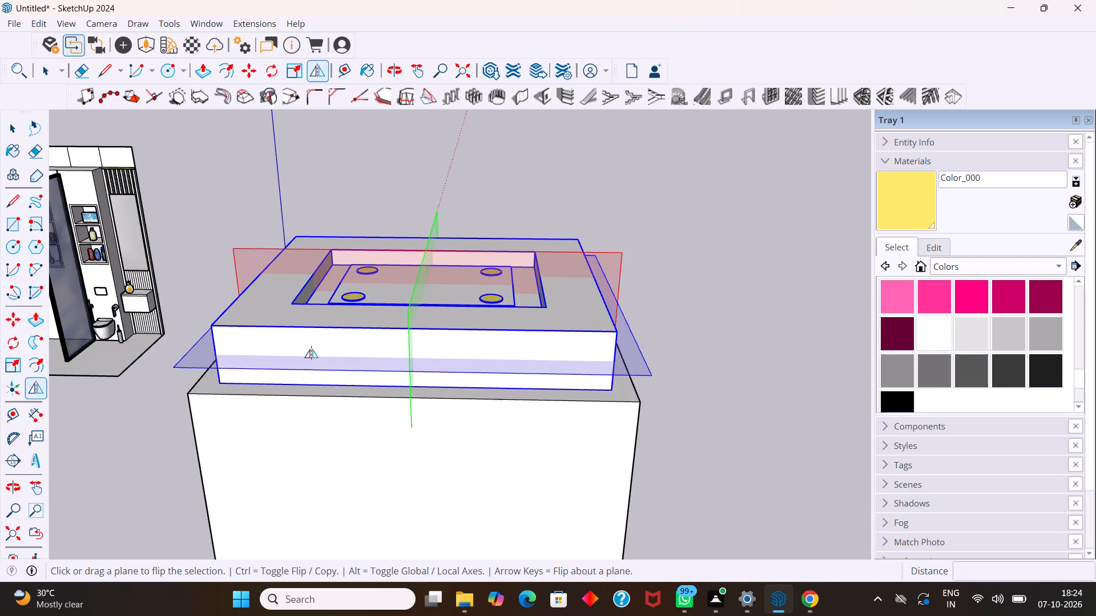
left_click(198, 362)
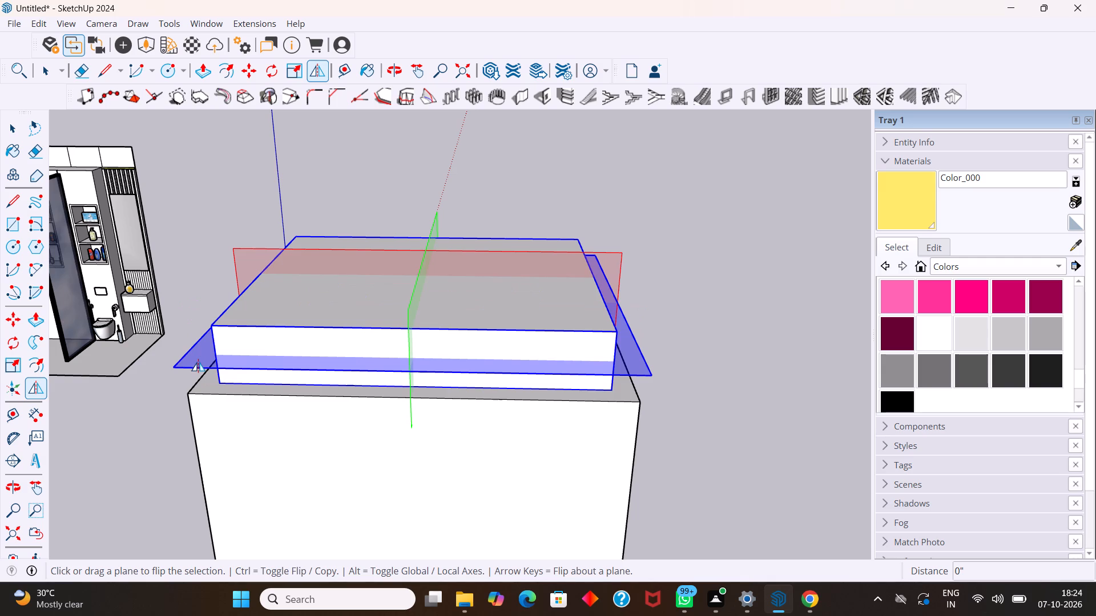
key("space")
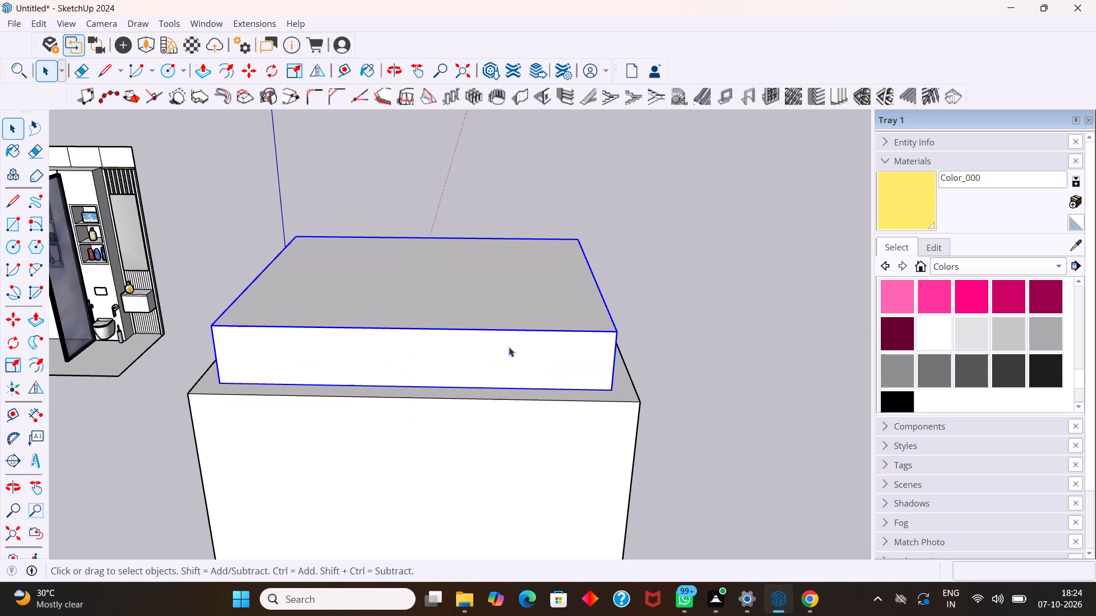
Move the flipped ceiling down by its own height into the room box so its top sits flush with the walls.
key("m")
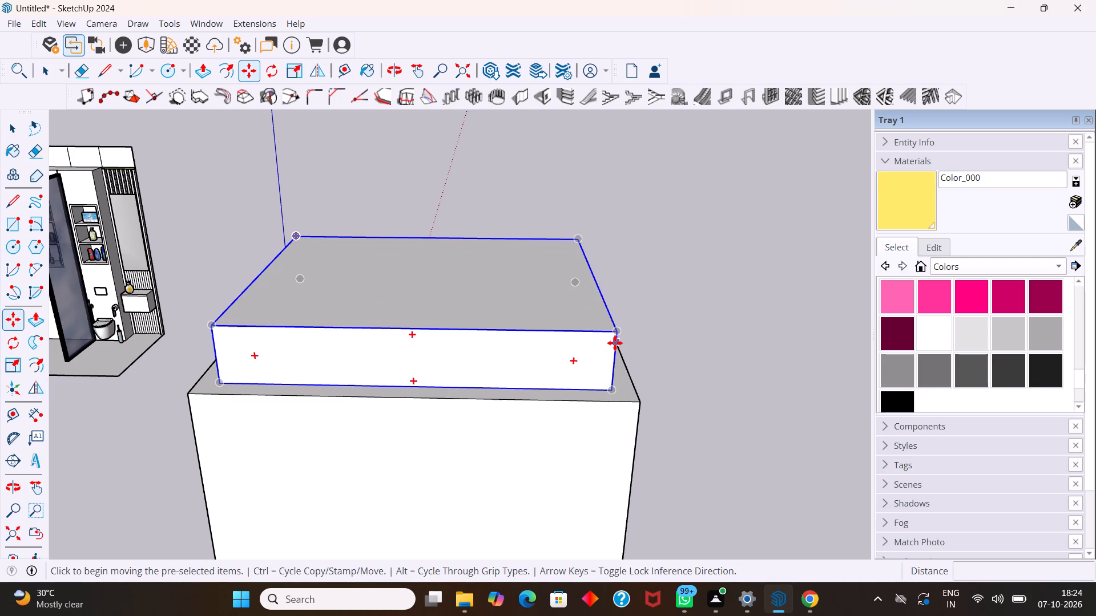
left_click(616, 339)
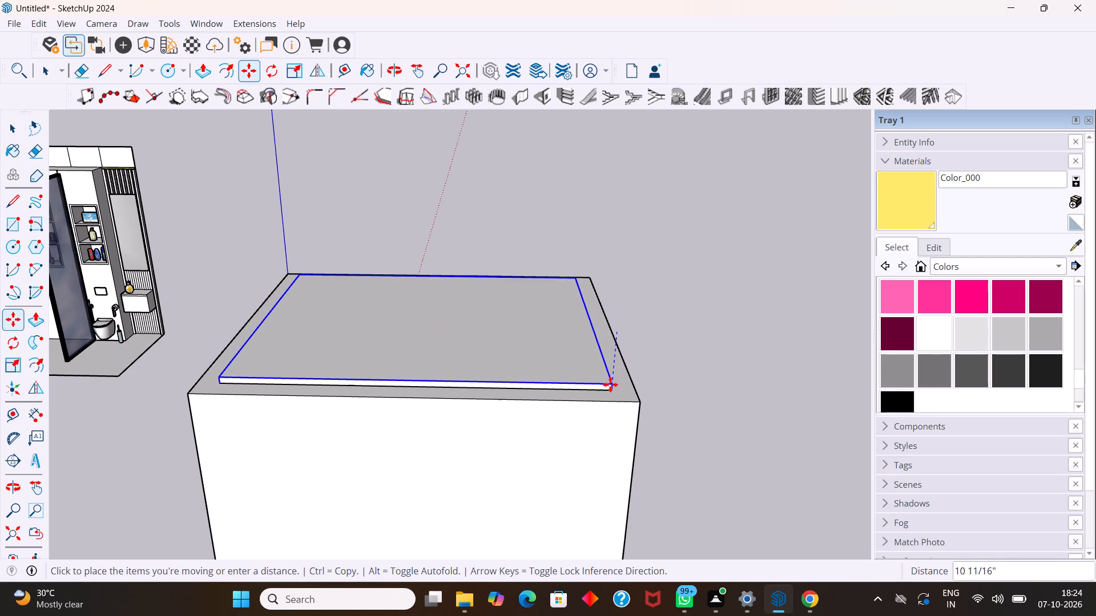
left_click(609, 390)
key("space")
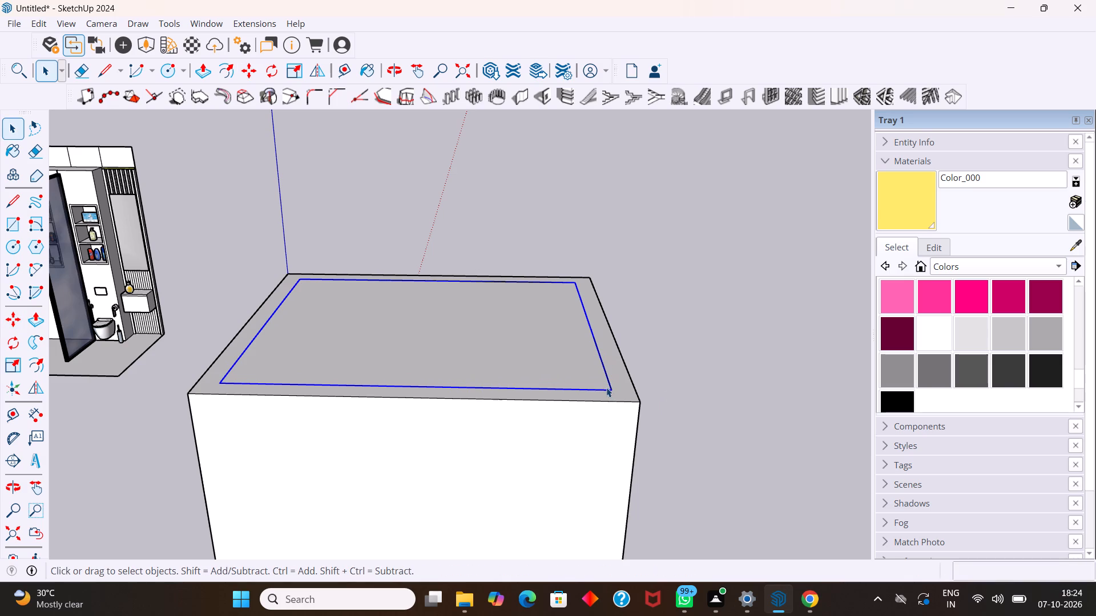
left_click(680, 355)
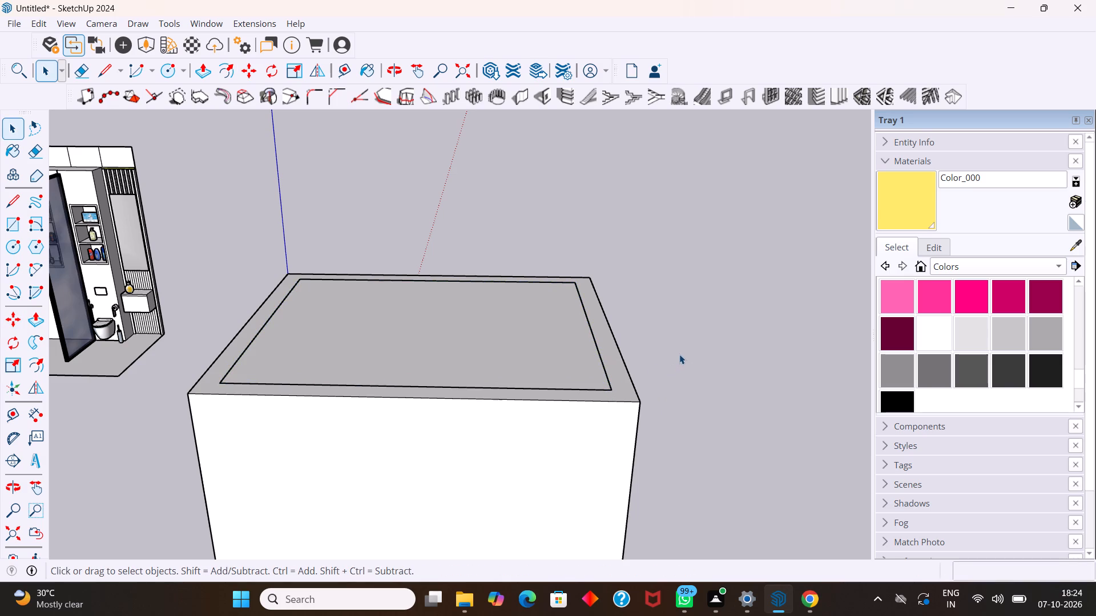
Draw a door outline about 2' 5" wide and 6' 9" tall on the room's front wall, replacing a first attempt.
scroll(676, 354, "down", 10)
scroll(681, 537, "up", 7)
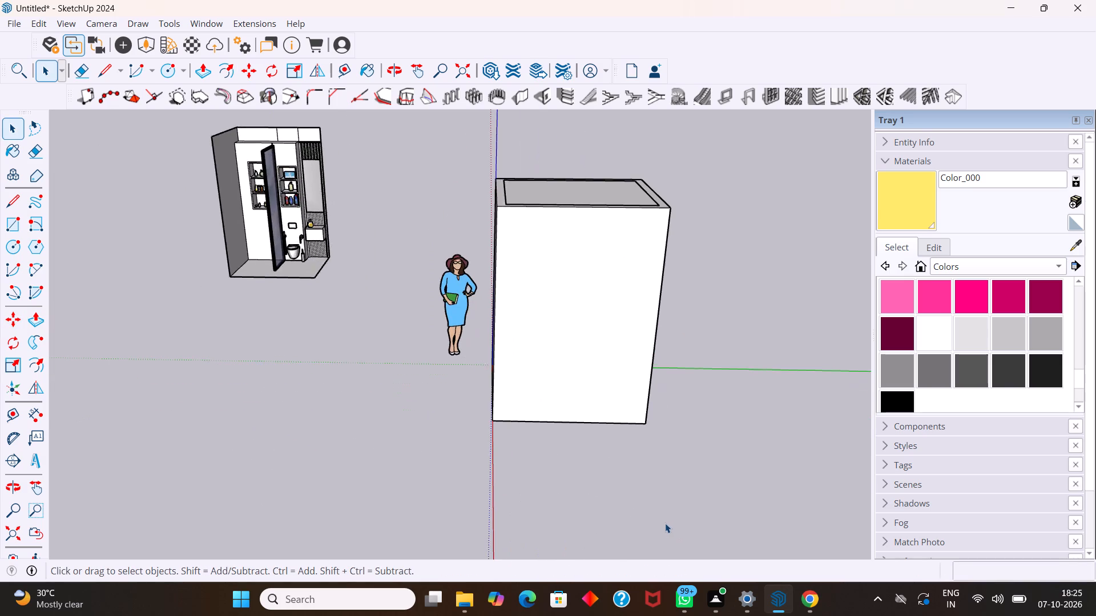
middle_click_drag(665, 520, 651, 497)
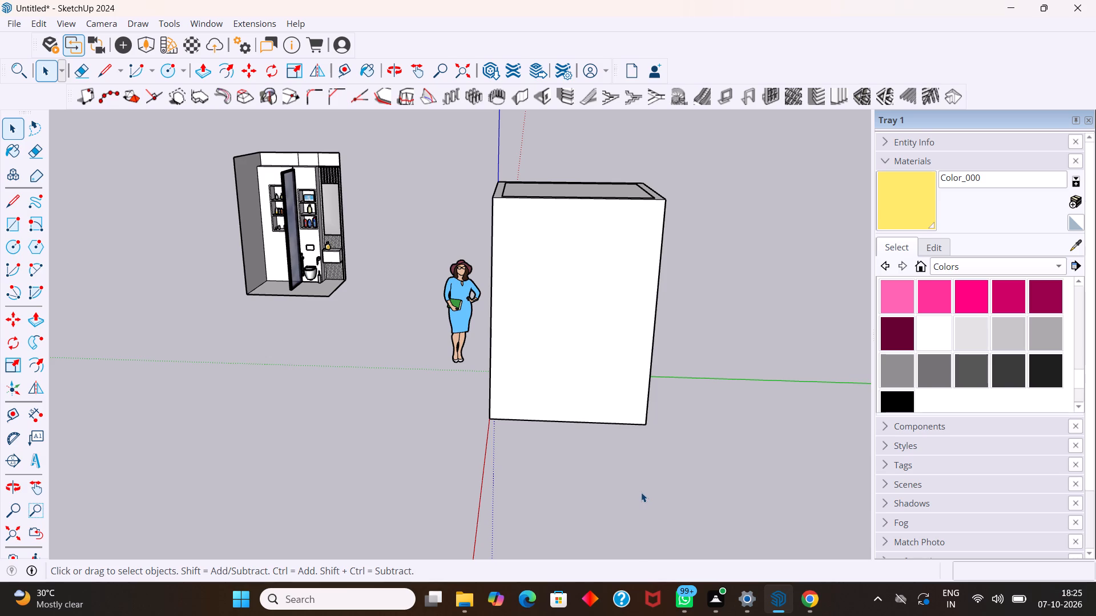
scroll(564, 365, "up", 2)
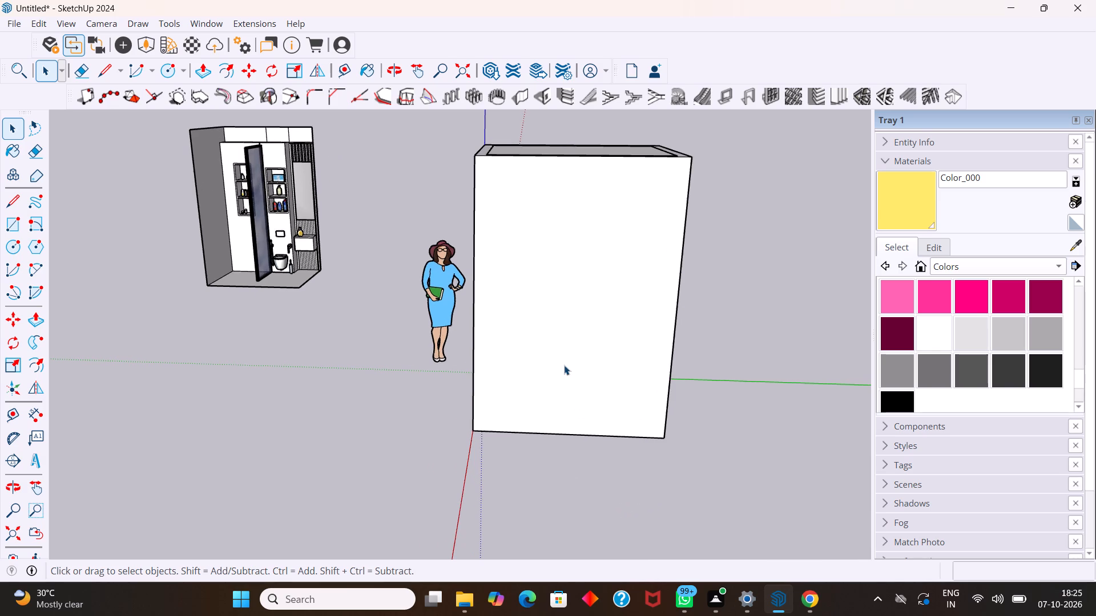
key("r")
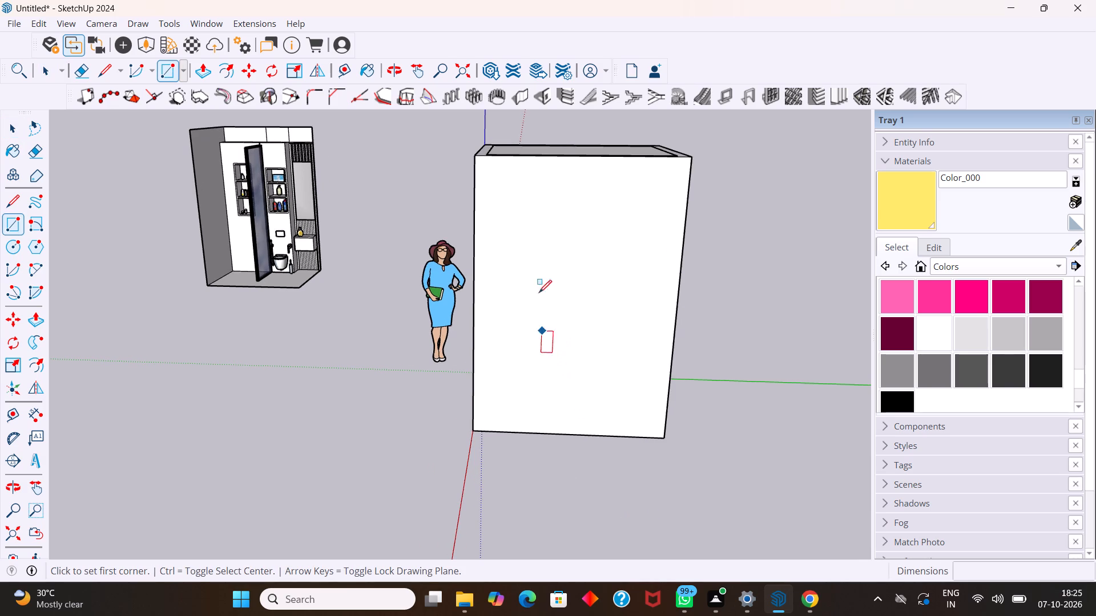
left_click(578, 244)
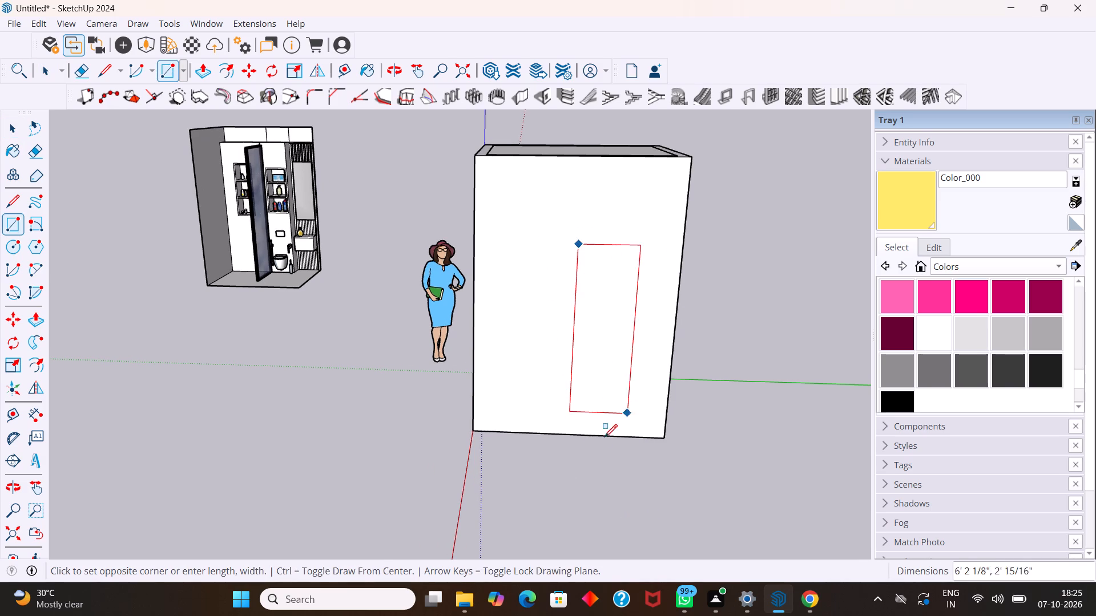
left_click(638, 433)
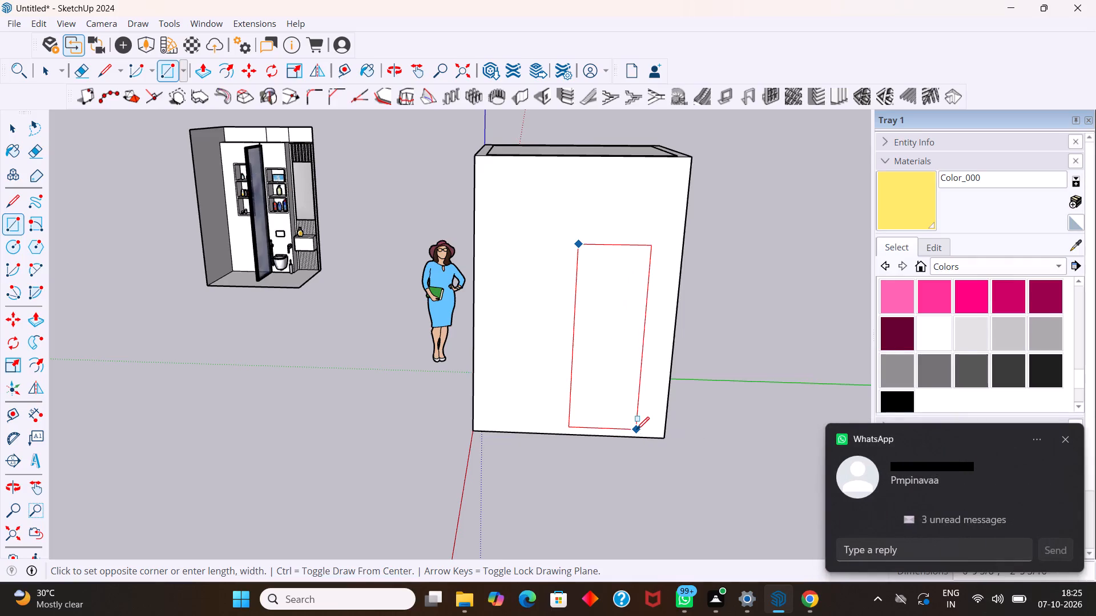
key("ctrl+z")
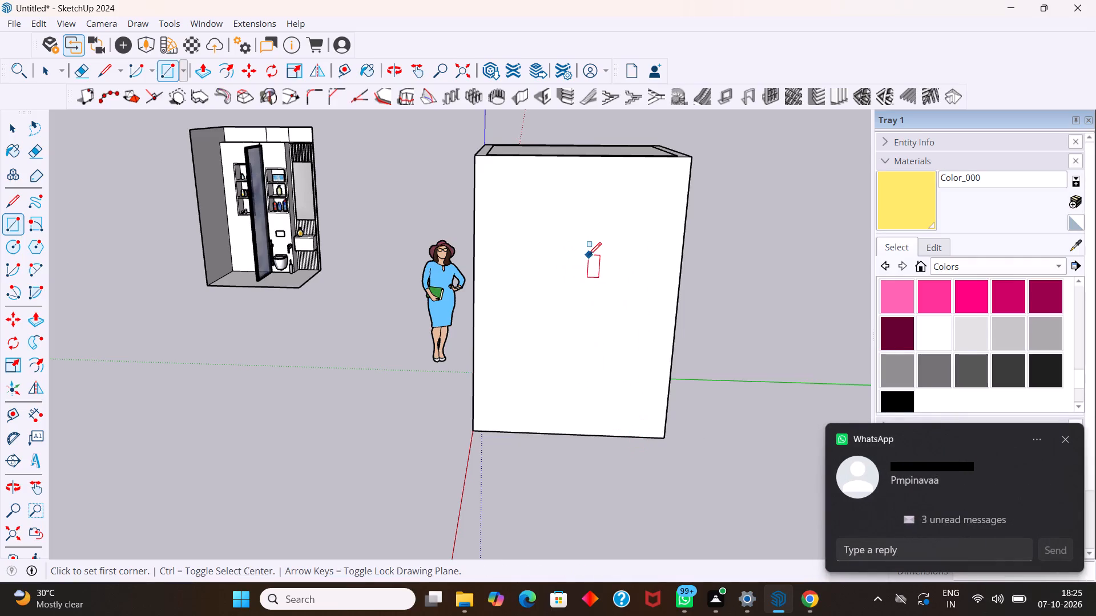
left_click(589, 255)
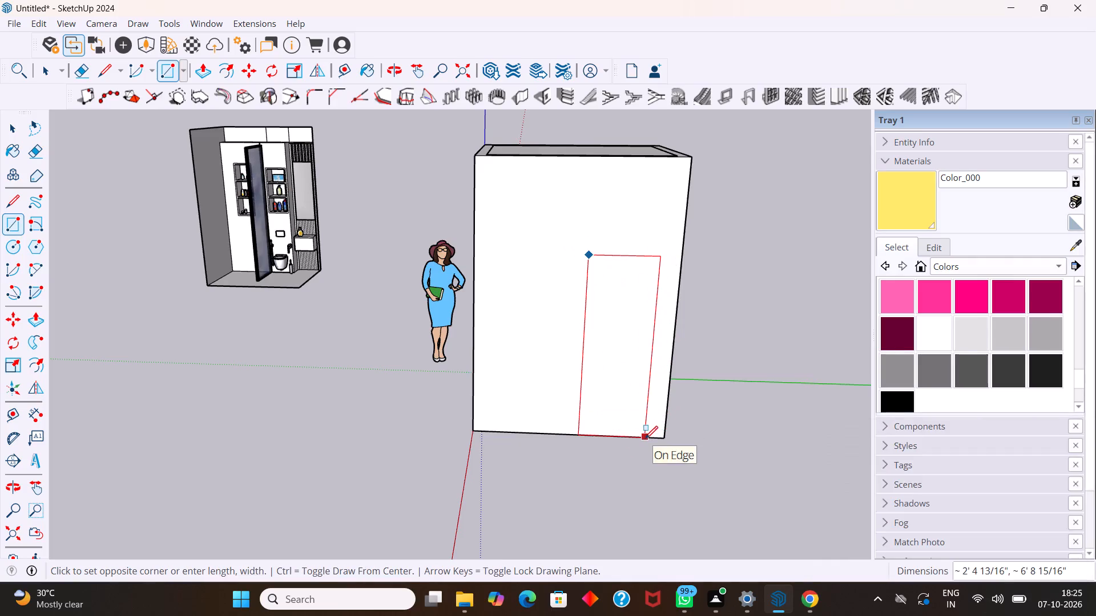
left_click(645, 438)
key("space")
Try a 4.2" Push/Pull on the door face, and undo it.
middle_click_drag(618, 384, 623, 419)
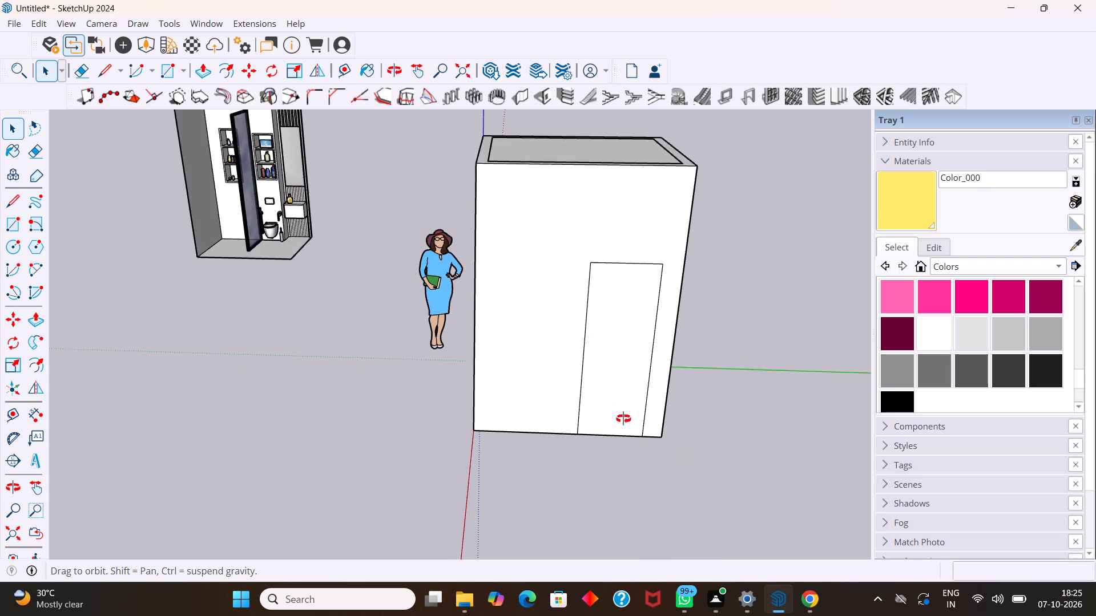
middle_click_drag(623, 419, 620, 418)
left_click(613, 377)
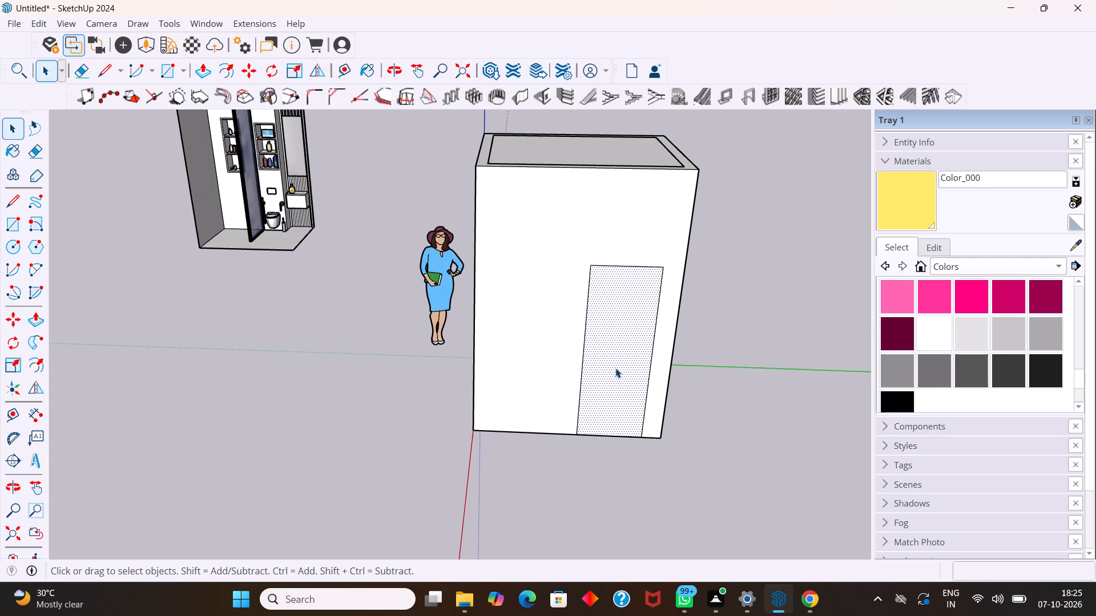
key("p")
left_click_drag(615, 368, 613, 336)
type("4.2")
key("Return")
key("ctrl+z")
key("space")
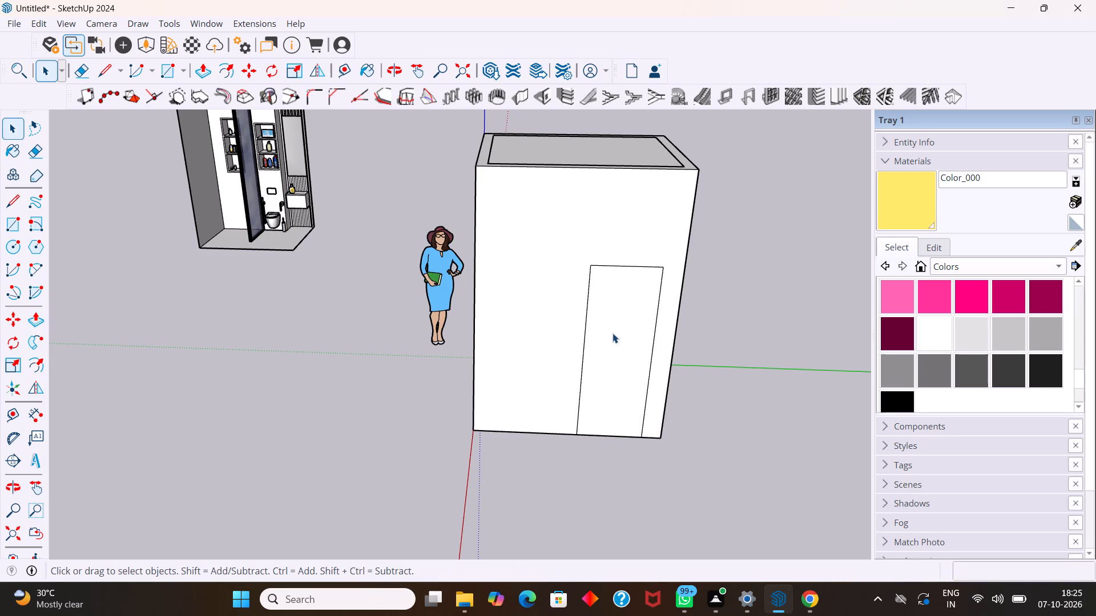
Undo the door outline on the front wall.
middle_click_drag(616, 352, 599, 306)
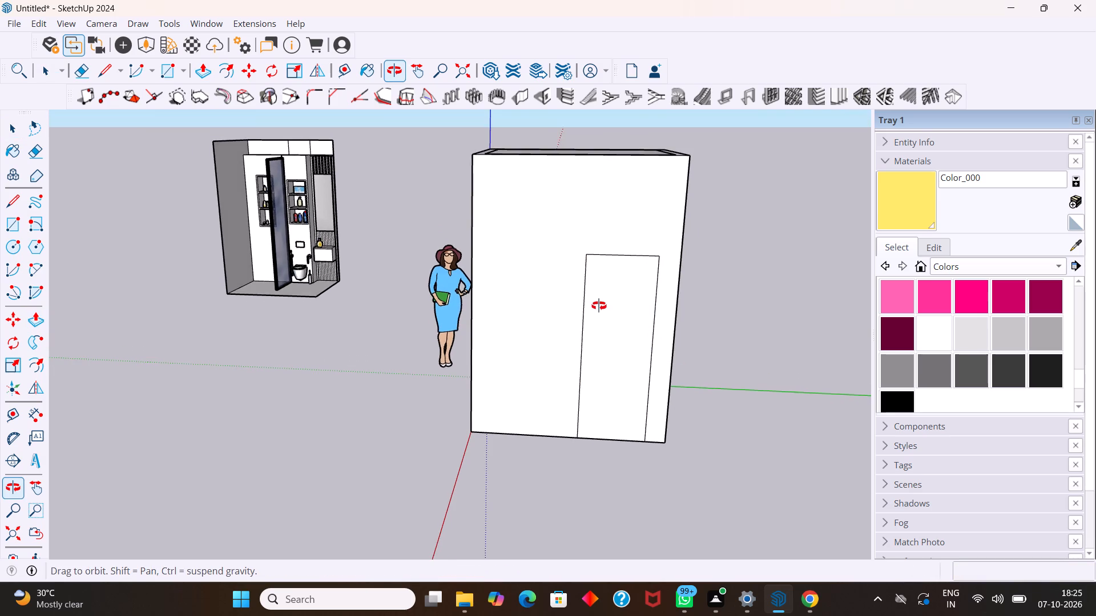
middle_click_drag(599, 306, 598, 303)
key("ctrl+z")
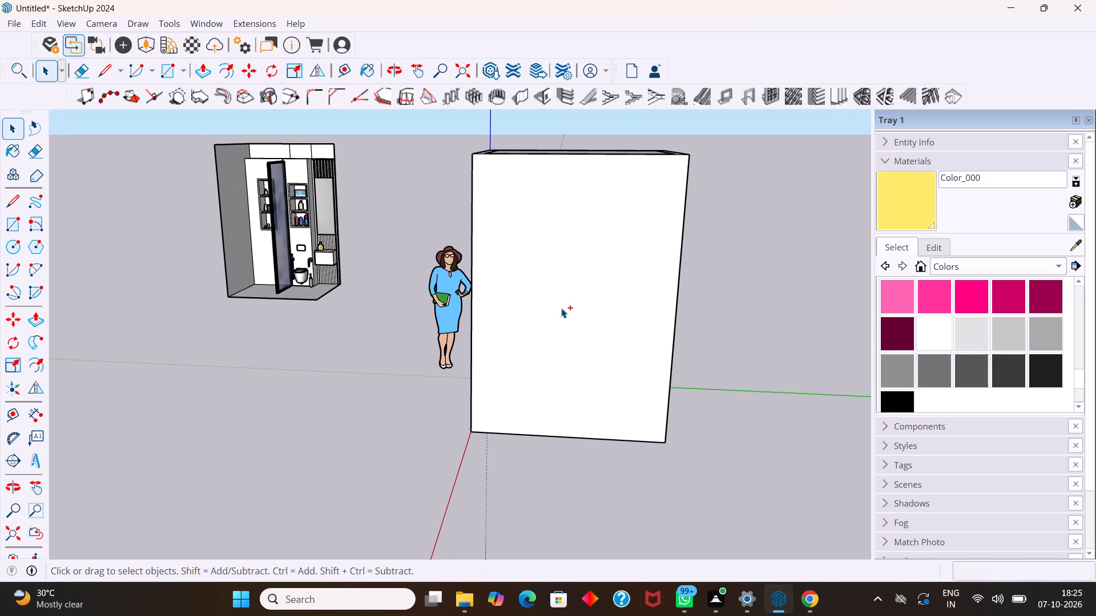
Undo the ceiling's lowering into the room box, and move the raised ceiling sideways clear of the walls.
key("ctrl+z")
middle_click_drag(552, 321, 565, 355)
scroll(569, 258, "down", 5)
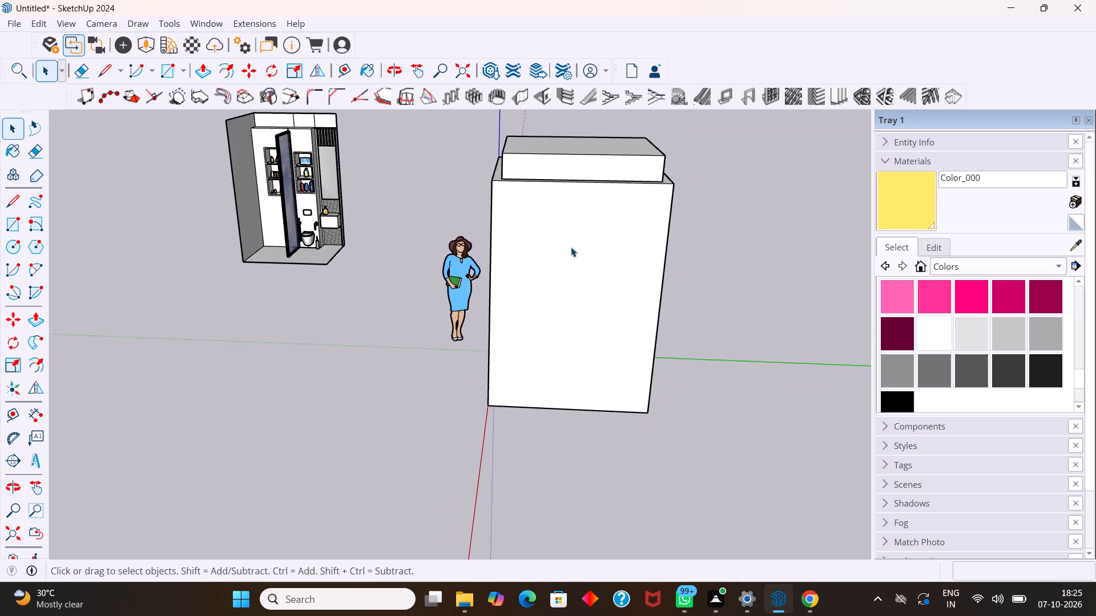
left_click(617, 171)
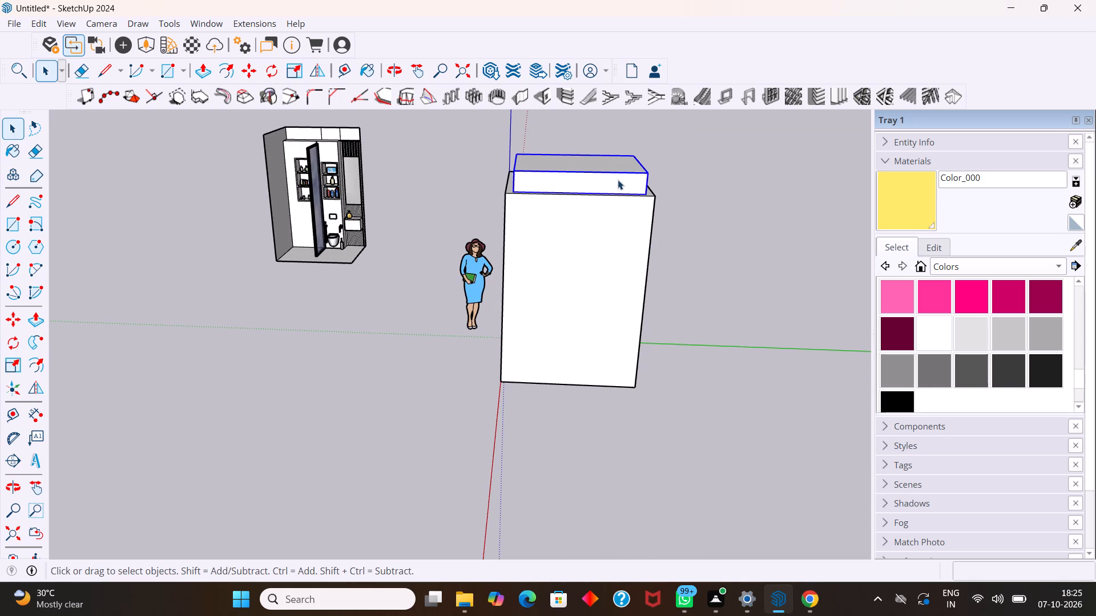
key("m")
left_click(648, 180)
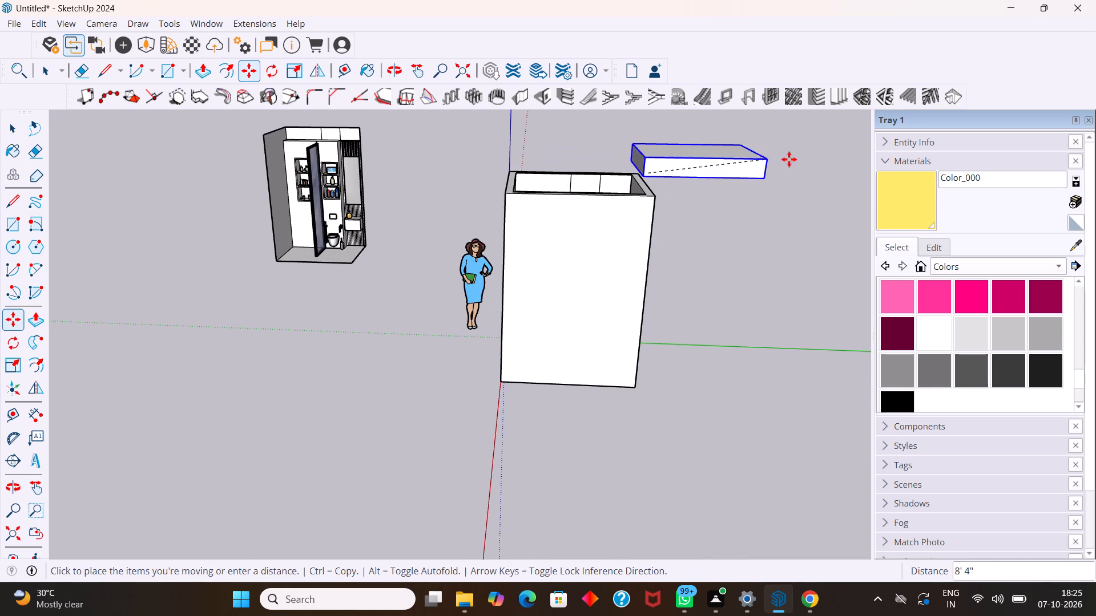
left_click(791, 159)
key("space")
Draw a door outline about 2' 10" wide and 7' tall on the room's front wall, down to its bottom edge.
left_click(590, 268)
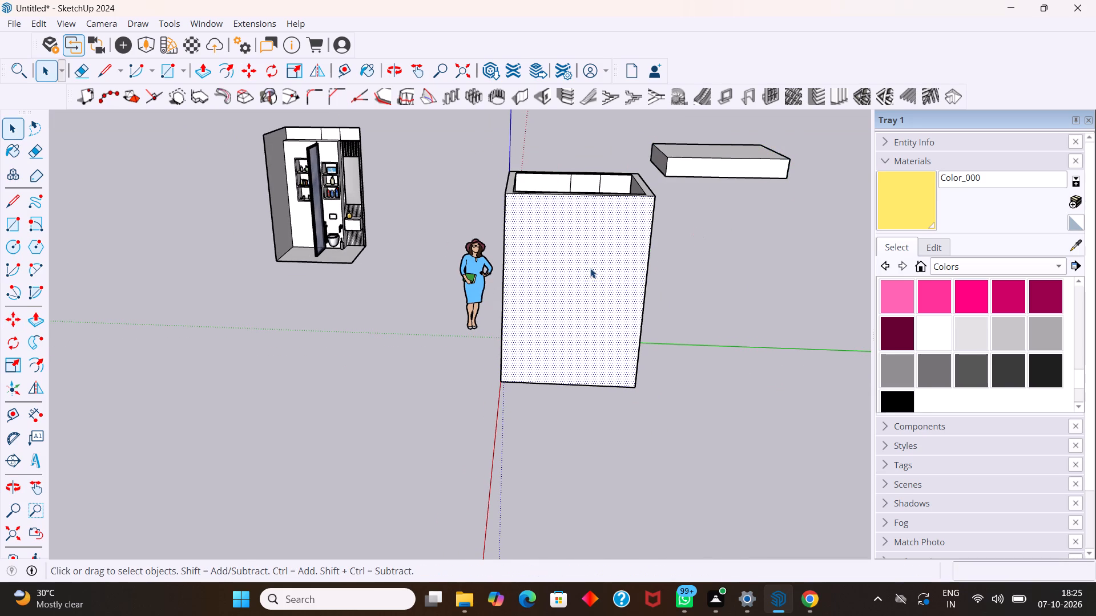
left_click(743, 318)
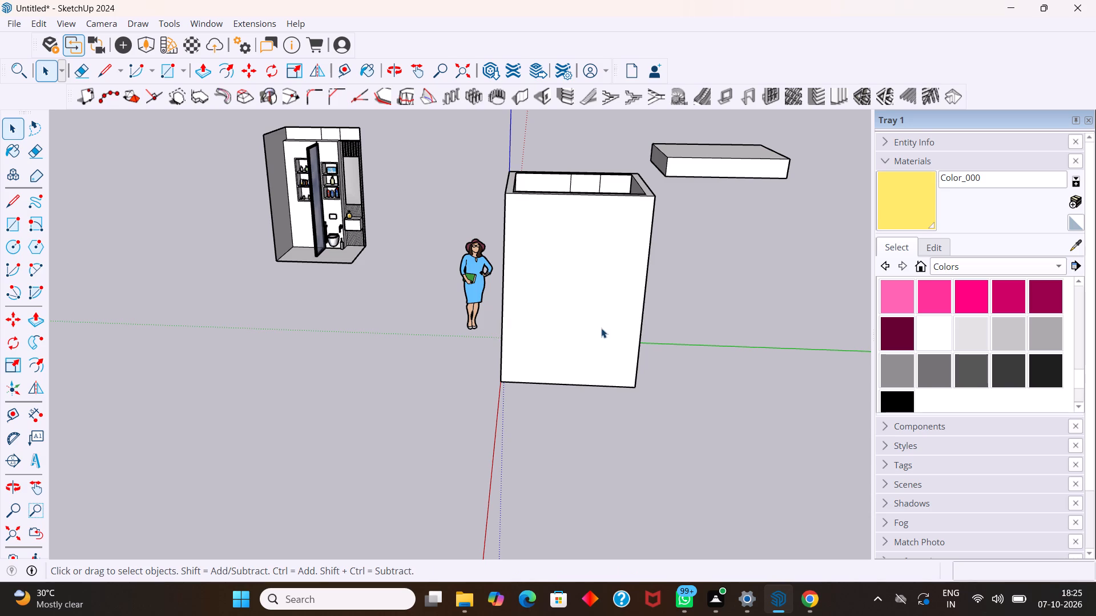
key("r")
left_click(566, 255)
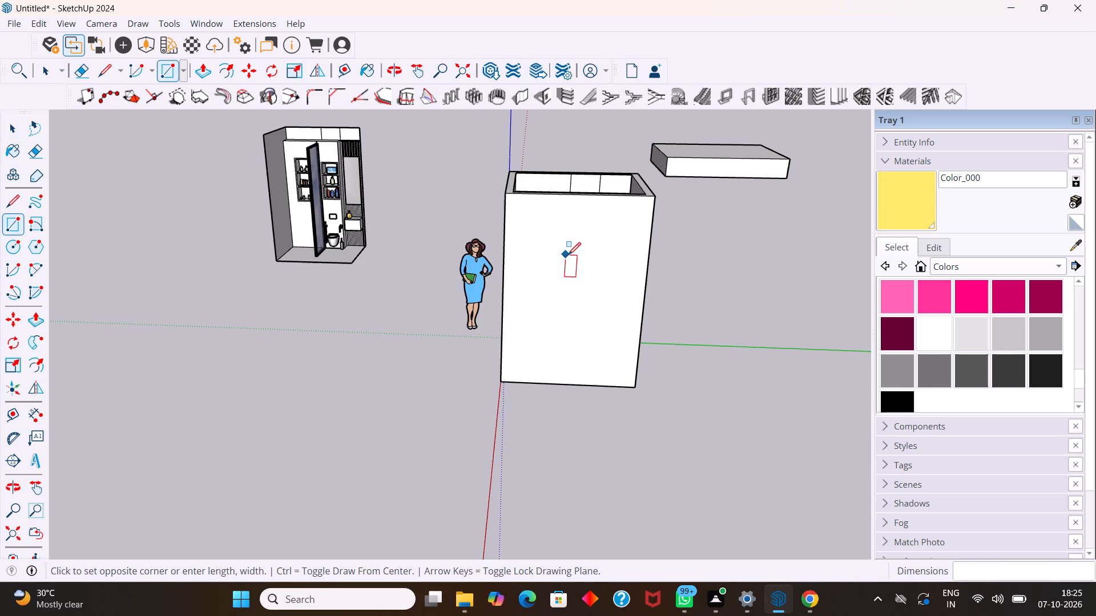
left_click(613, 389)
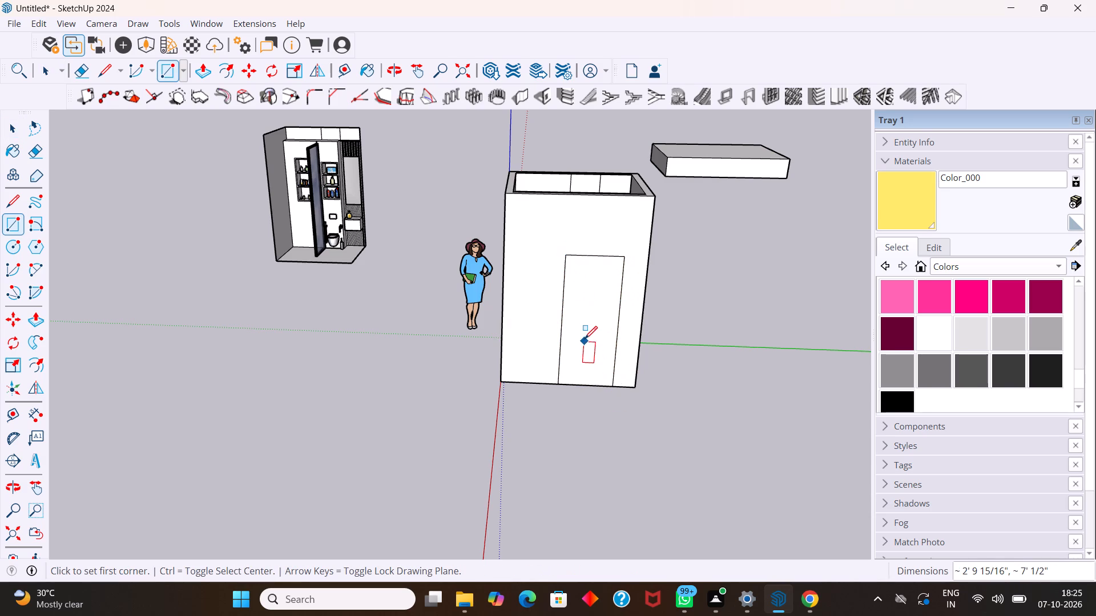
key("space")
Push the door face 4 1/2" through the front wall to cut the door opening.
scroll(581, 195, "up", 7)
middle_click_drag(592, 198, 602, 260)
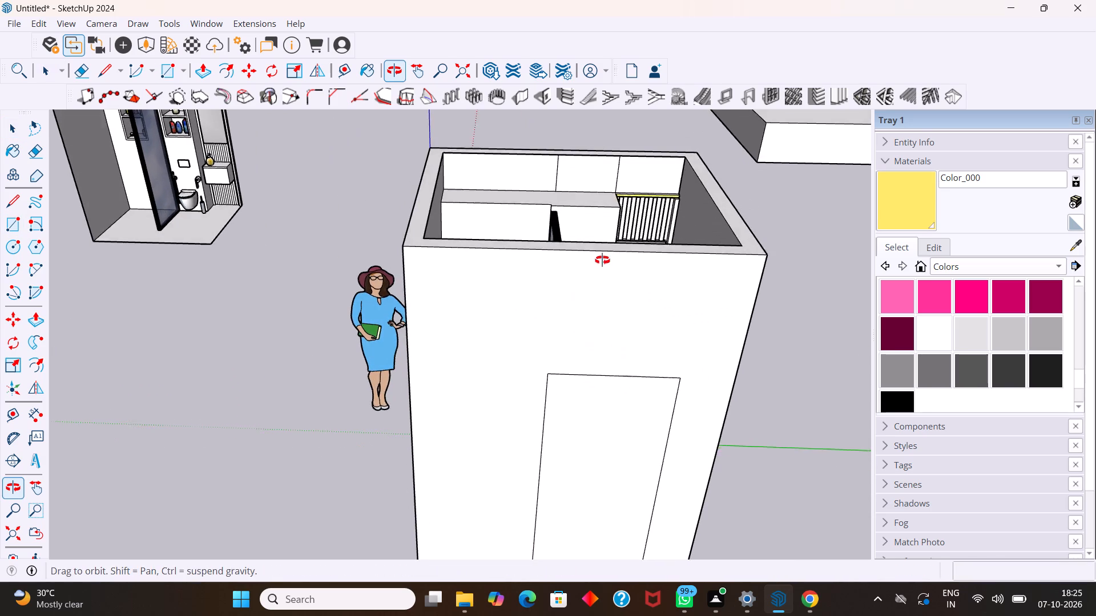
middle_click_drag(602, 260, 601, 267)
left_click(629, 476)
key("p")
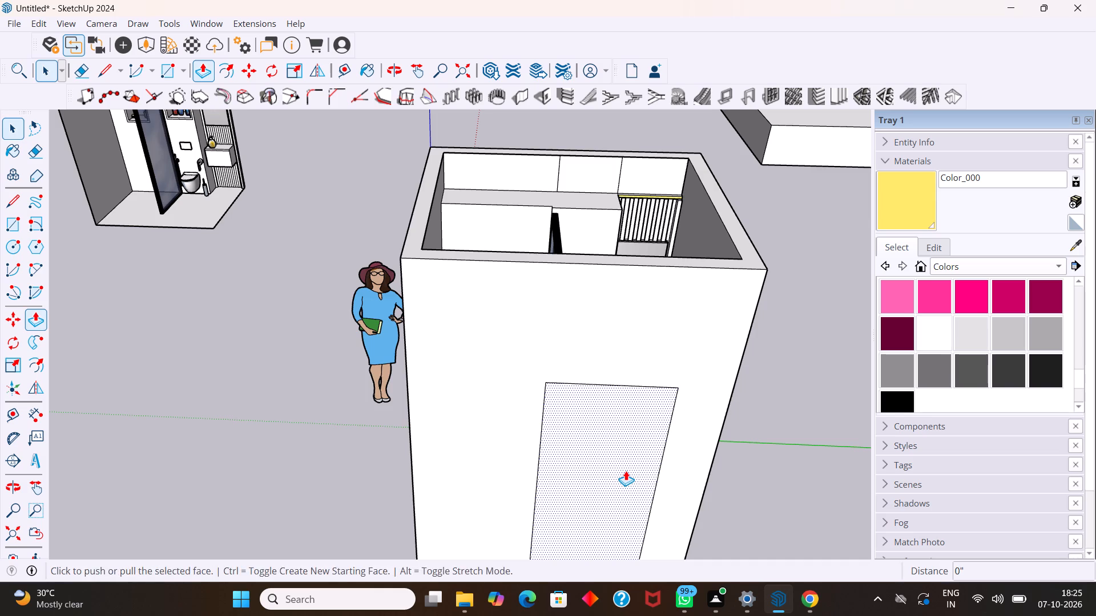
left_click_drag(626, 471, 598, 254)
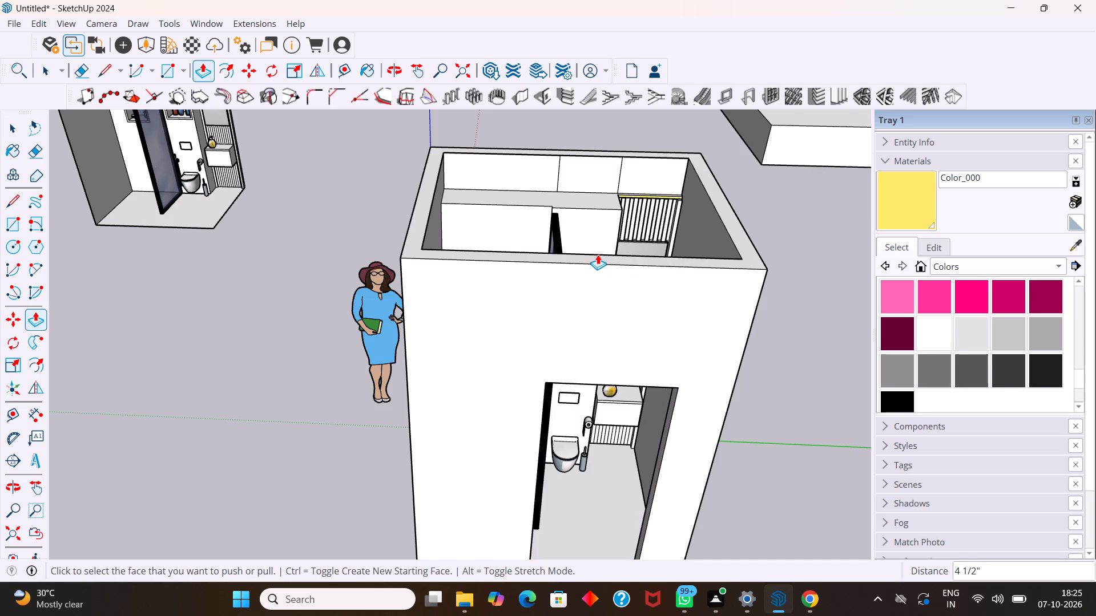
key("space")
Examine the bathroom interior through the door opening, including the shelves, toilet and vanity.
middle_click_drag(601, 394, 558, 269)
middle_click(557, 269)
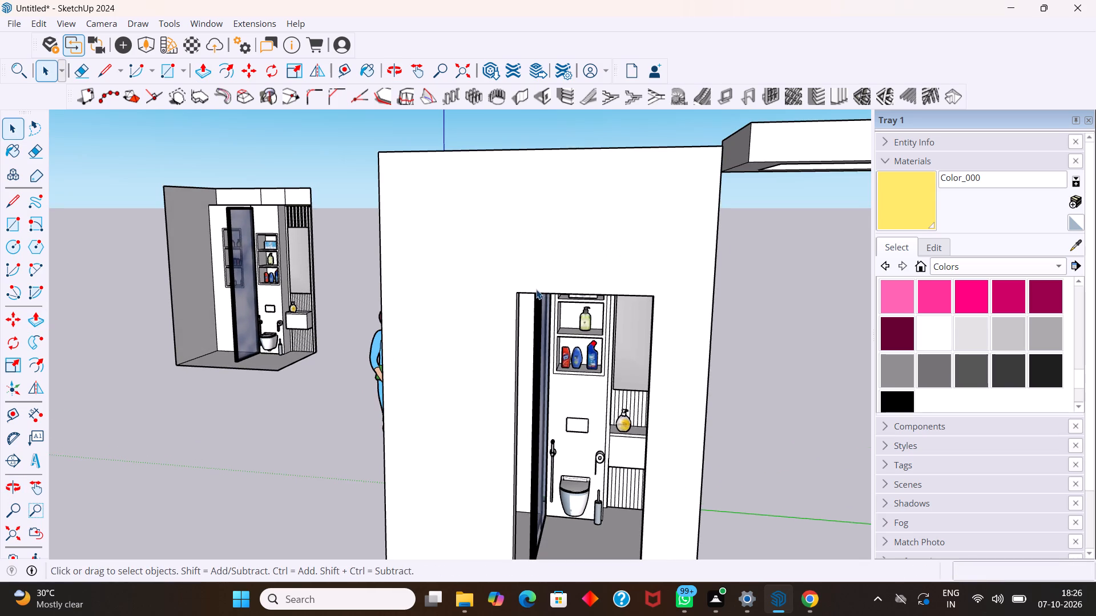
middle_click_drag(583, 304, 634, 311)
scroll(638, 433, "up", 3)
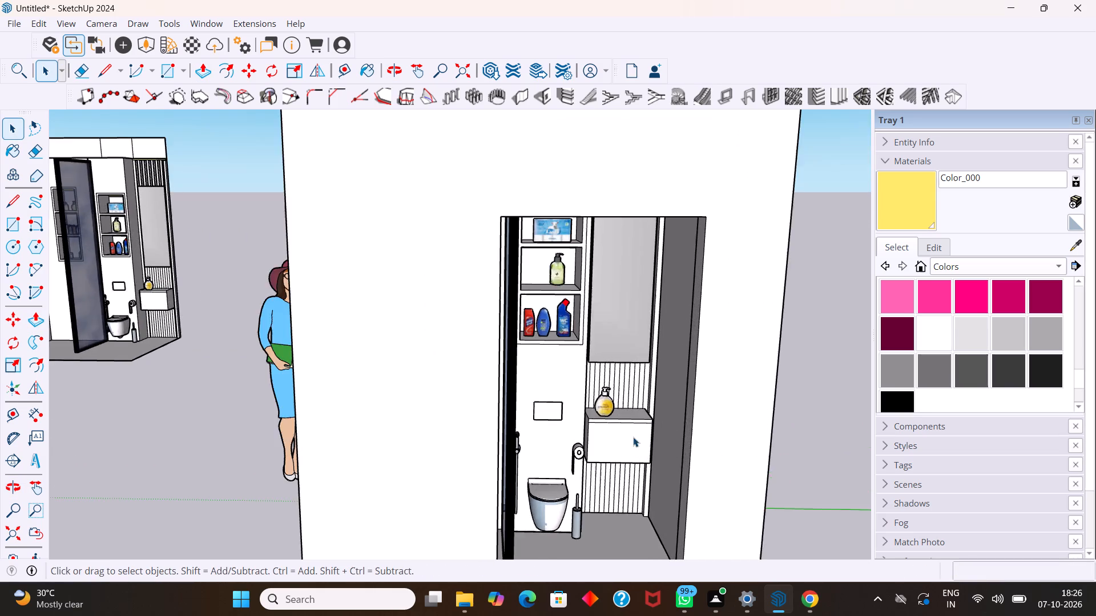
scroll(633, 437, "up", 6)
middle_click_drag(620, 424, 603, 442)
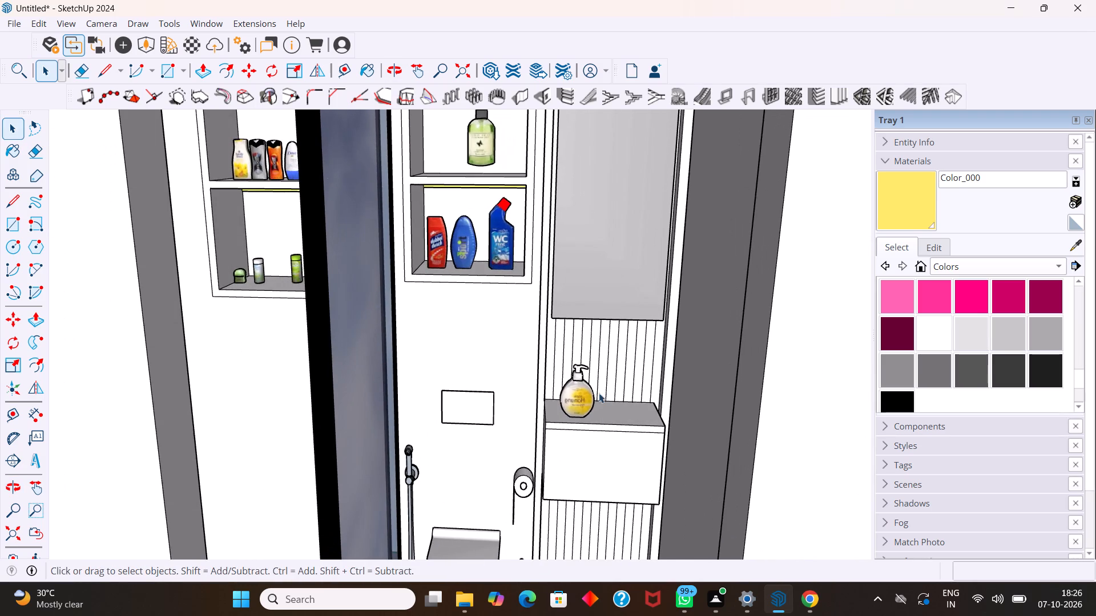
scroll(591, 387, "up", 3)
middle_click_drag(580, 392, 603, 388)
scroll(601, 383, "down", 9)
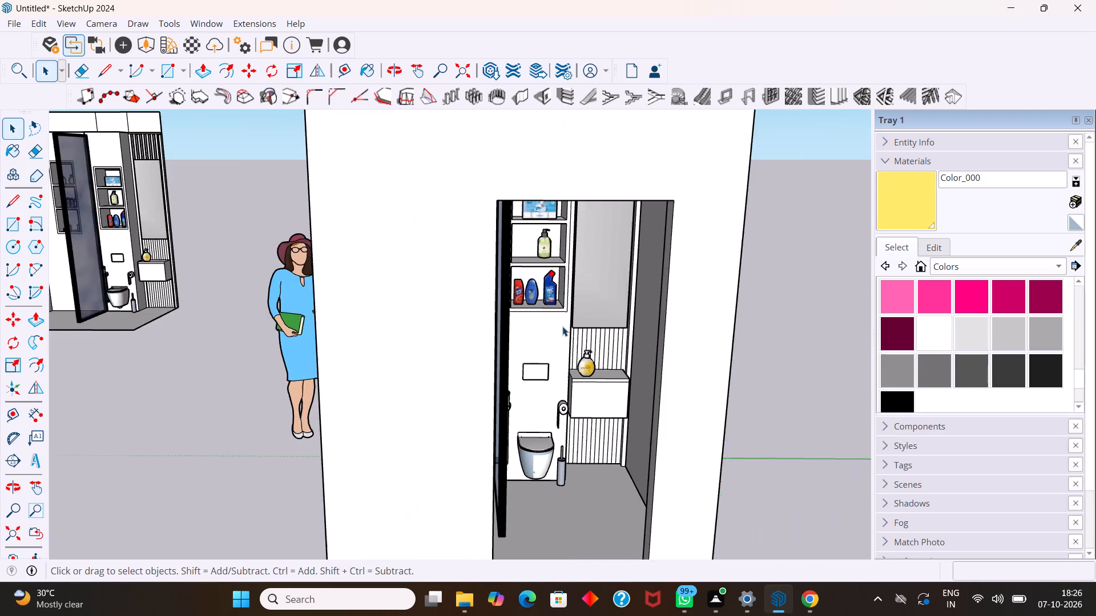
scroll(562, 326, "down", 8)
Inside the open bathroom group, scale the soap bottle on the vanity to 0.64 along red and 0.62 along green.
double_click(178, 310)
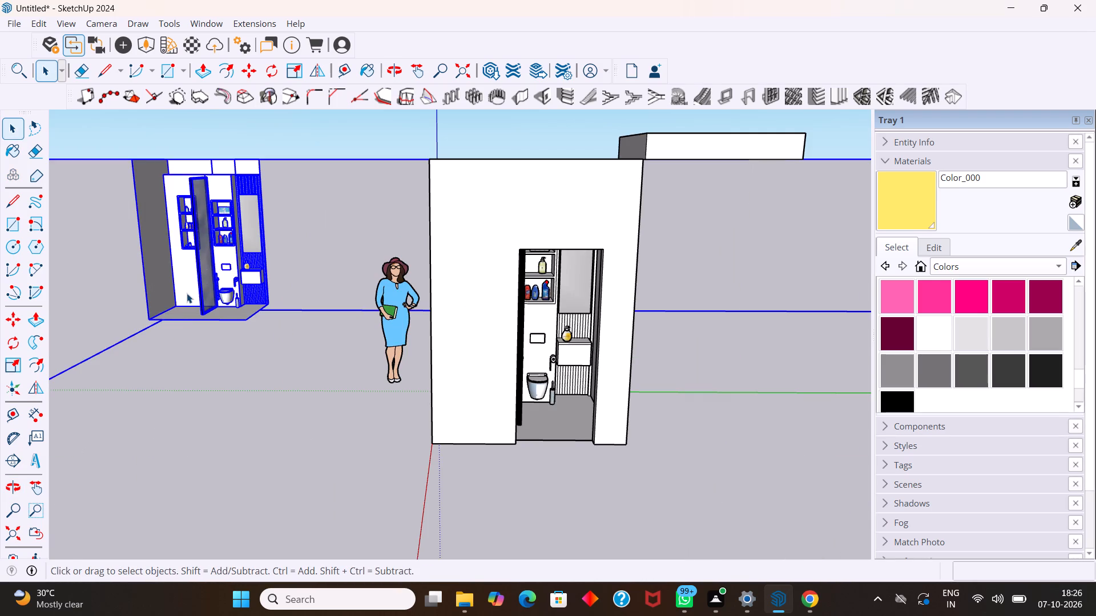
double_click(187, 293)
scroll(171, 293, "up", 8)
middle_click_drag(184, 262, 235, 335)
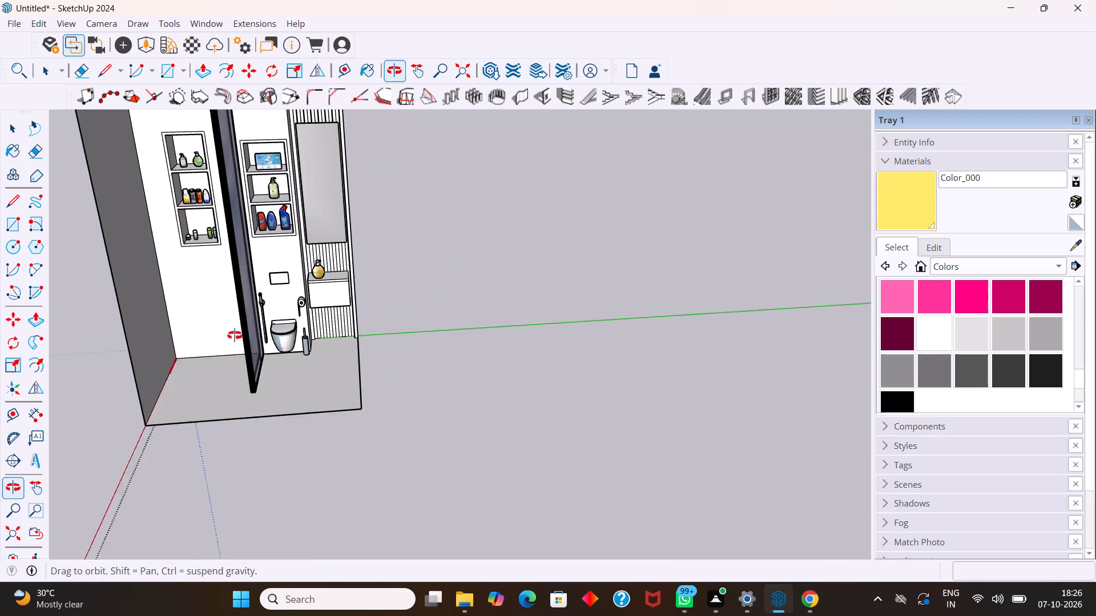
middle_click_drag(235, 335, 229, 348)
scroll(296, 294, "up", 7)
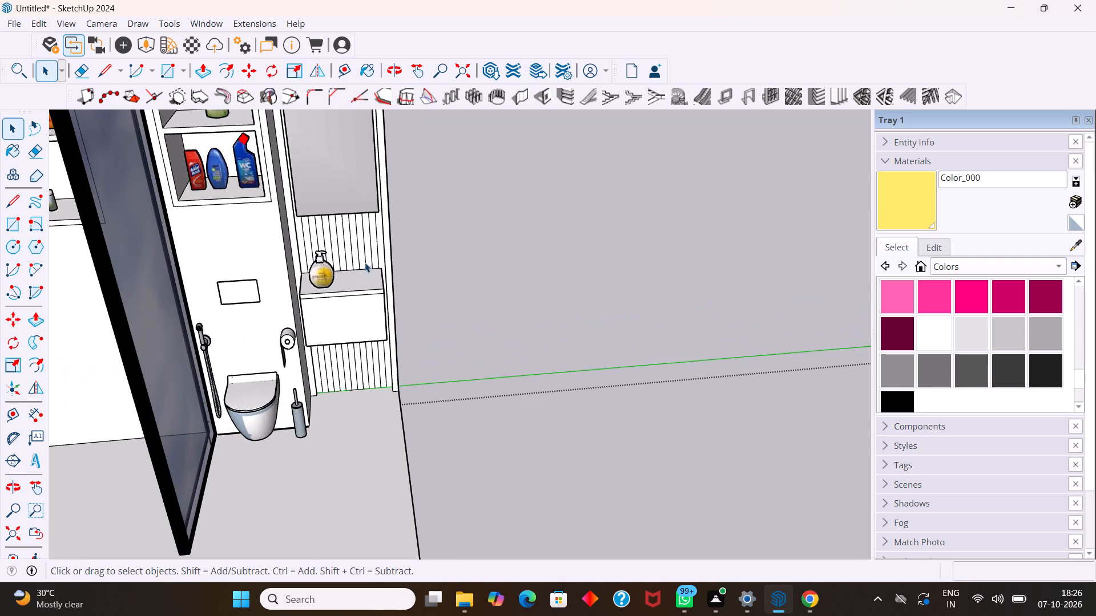
left_click(333, 265)
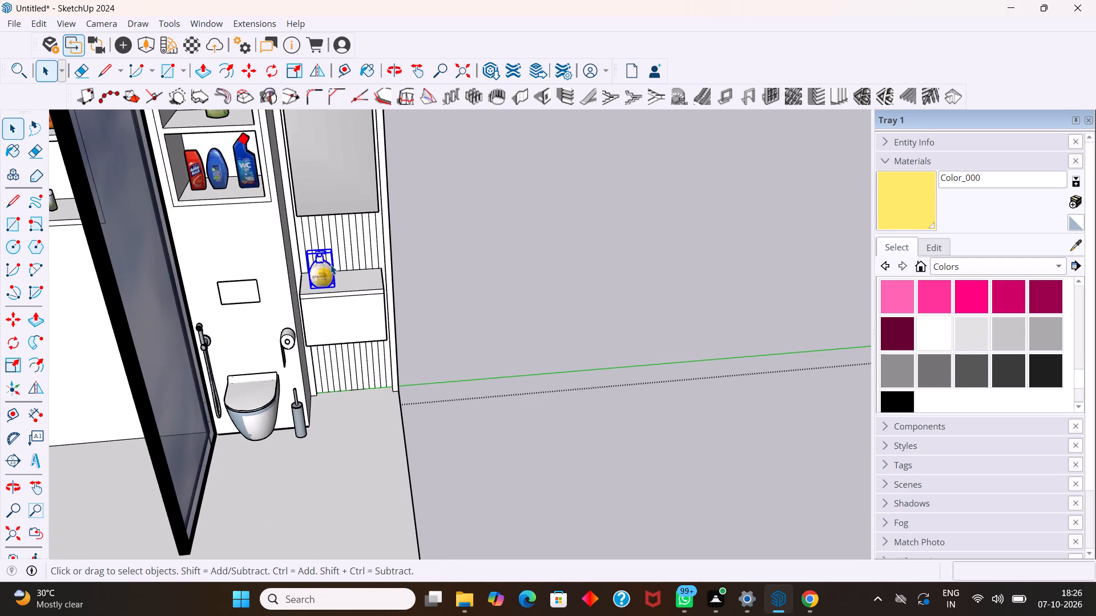
key("s")
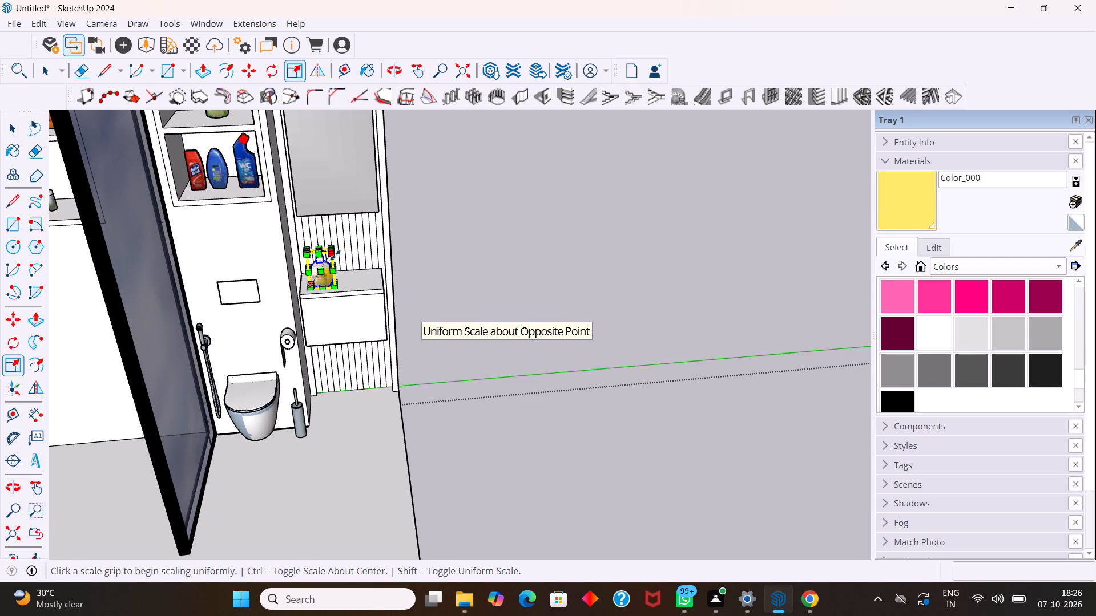
scroll(335, 255, "up", 11)
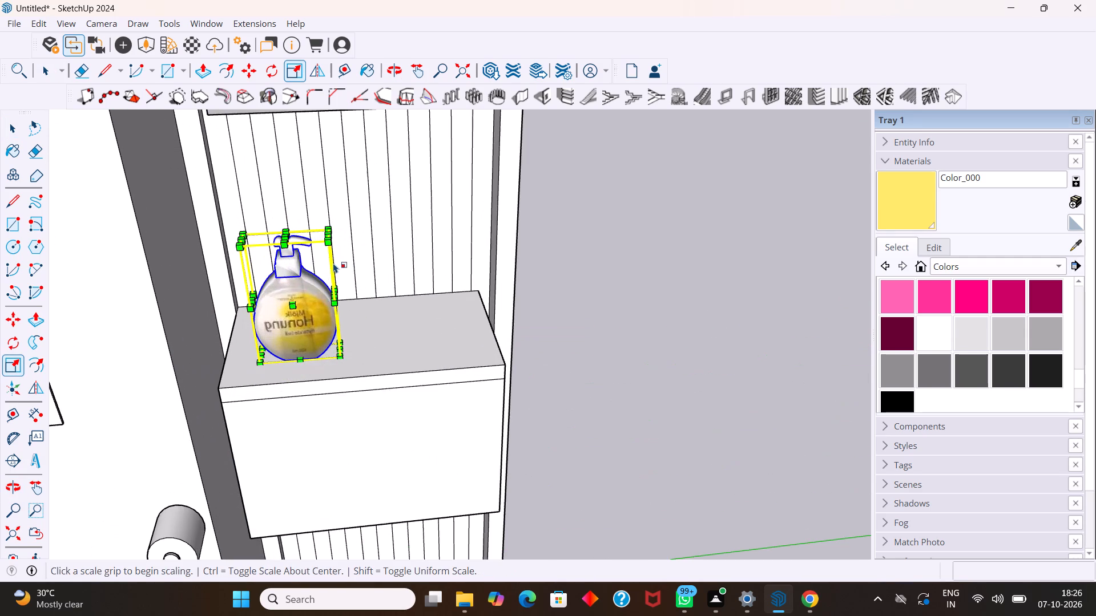
middle_click_drag(360, 293, 275, 303)
scroll(284, 302, "up", 1)
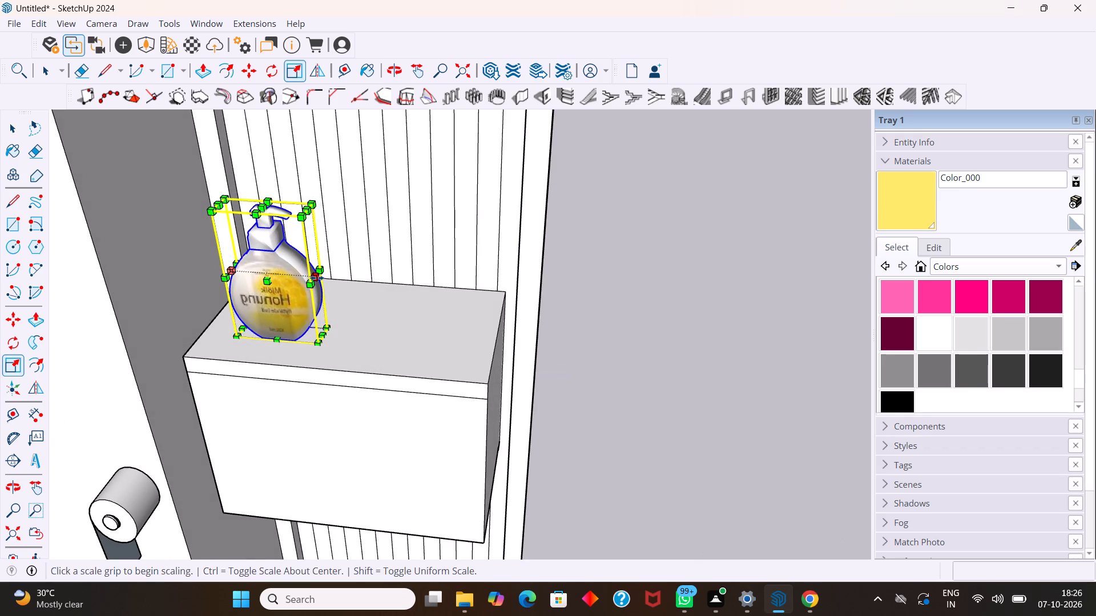
left_click_drag(317, 278, 284, 282)
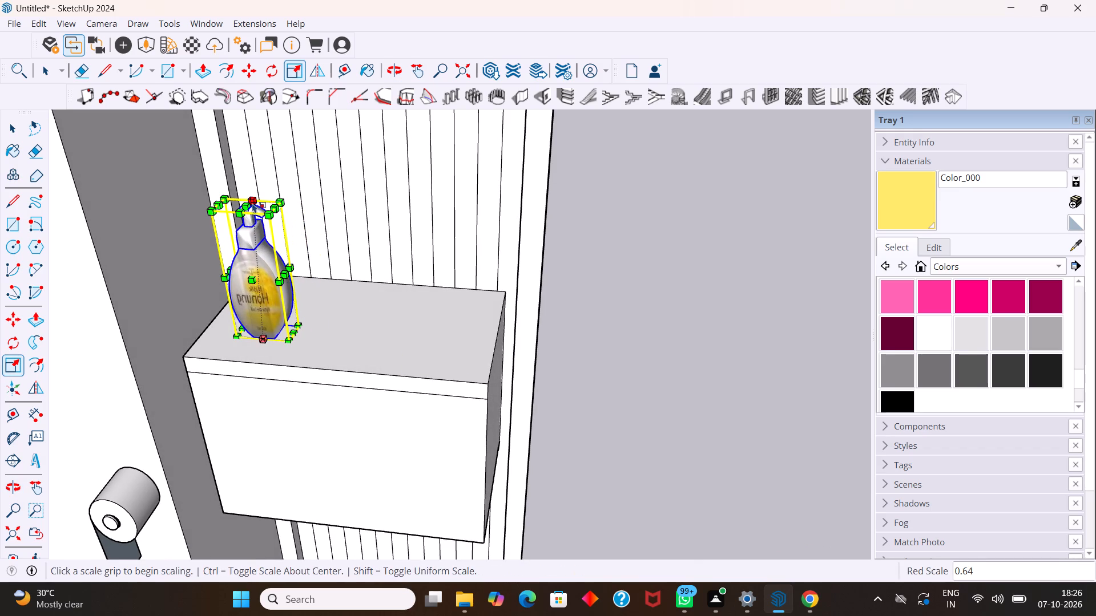
left_click_drag(248, 204, 260, 256)
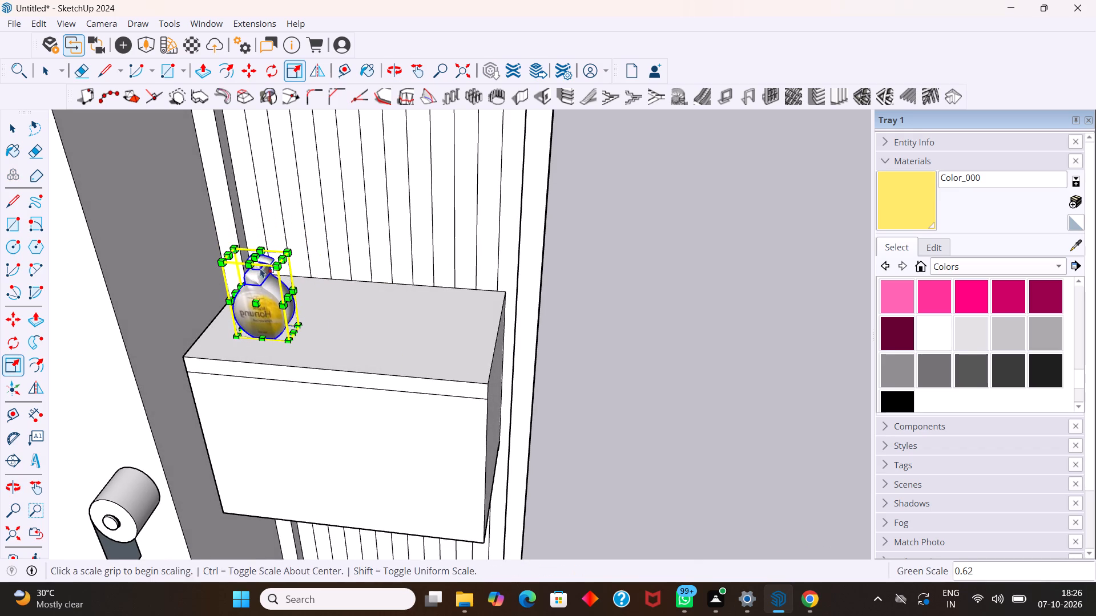
Move the soap bottle about 2 1/8" toward the vanity top's front corner on the toilet side.
middle_click_drag(260, 269, 342, 184)
middle_click(342, 184)
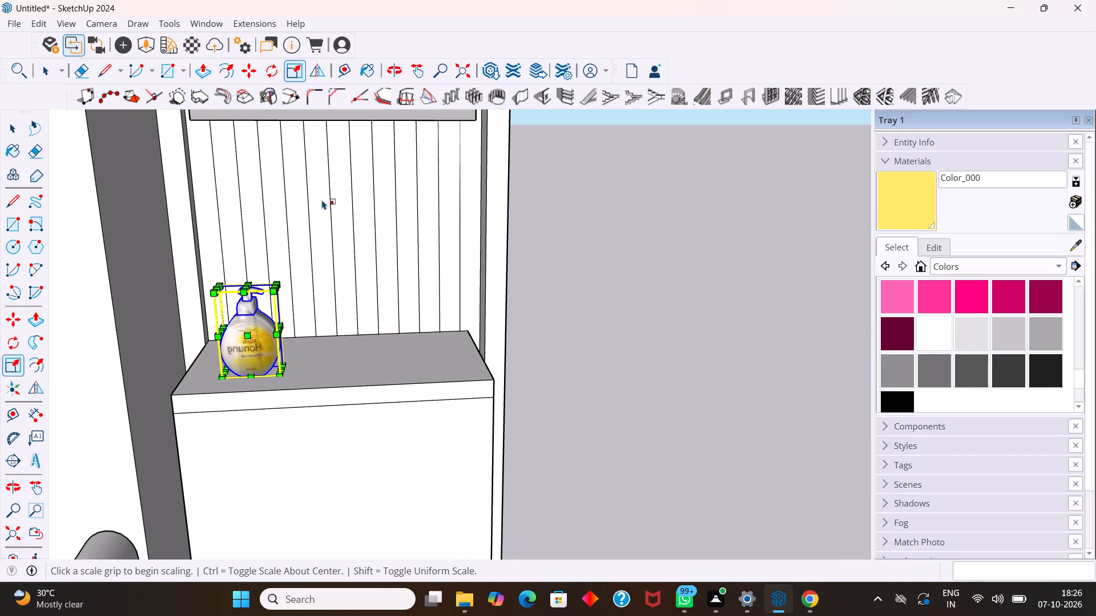
key("m")
left_click(221, 376)
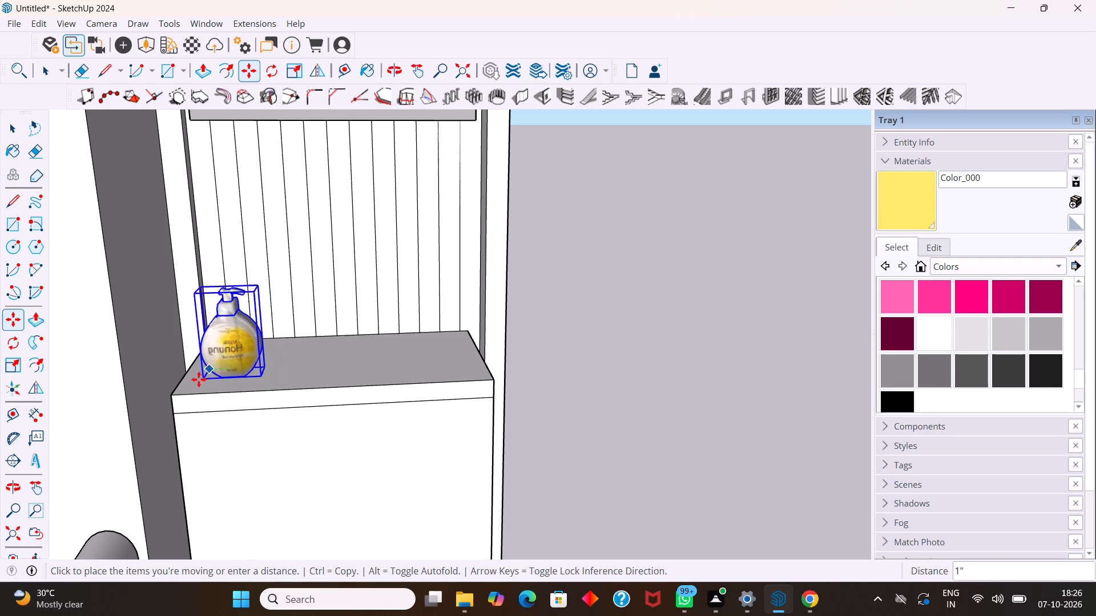
left_click(192, 379)
key("space")
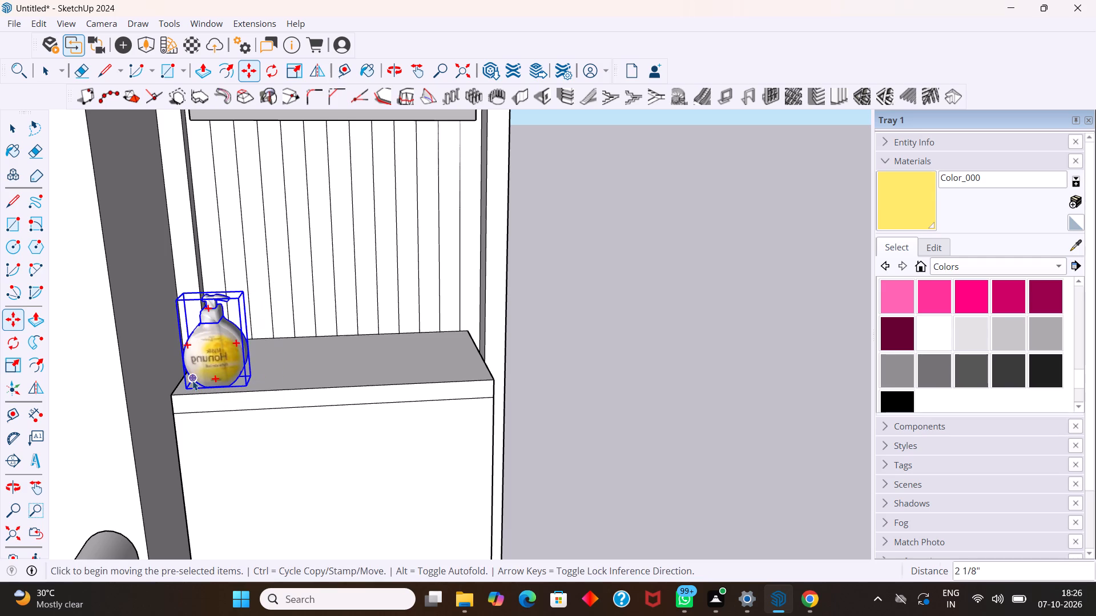
Examine the soap bottle's size and placement on the vanity against the whole open bathroom.
scroll(583, 351, "down", 11)
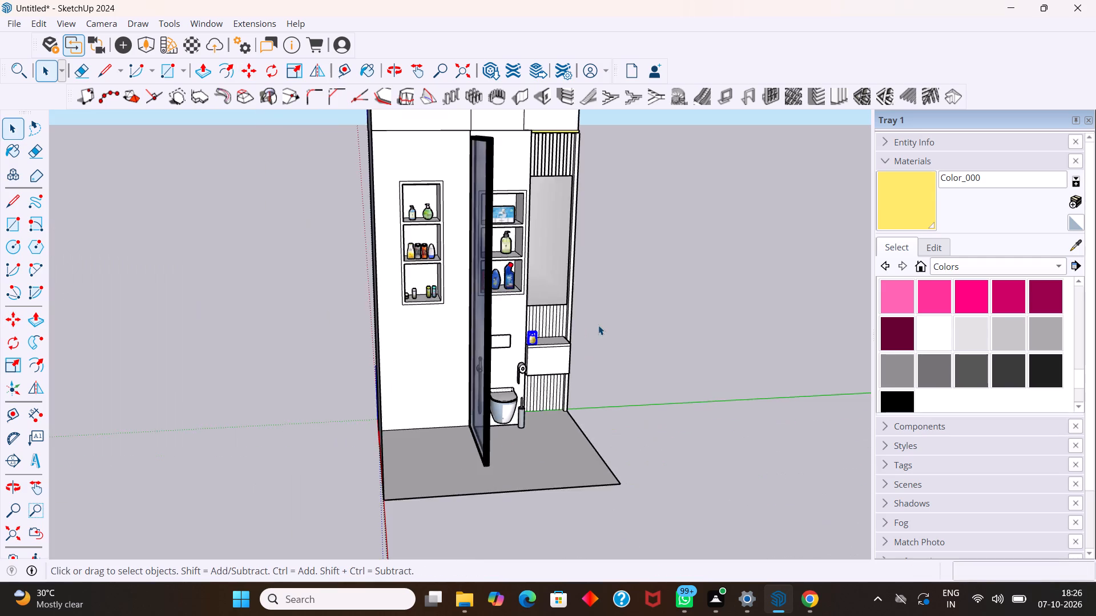
scroll(598, 325, "down", 4)
middle_click_drag(602, 319, 538, 318)
scroll(591, 343, "up", 6)
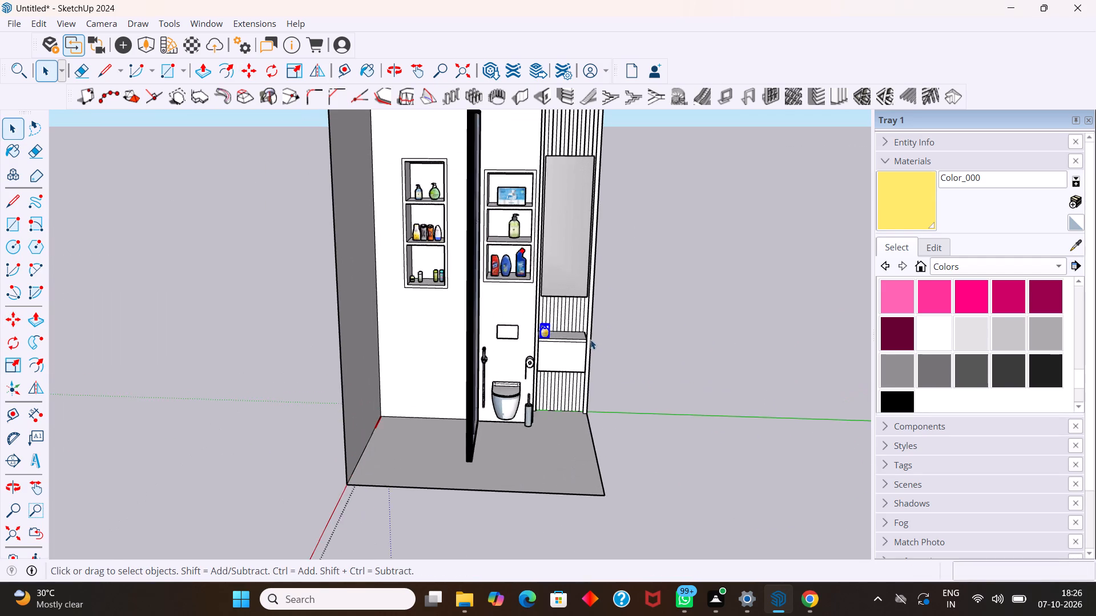
scroll(591, 338, "up", 3)
scroll(697, 319, "up", 3)
scroll(684, 315, "down", 9)
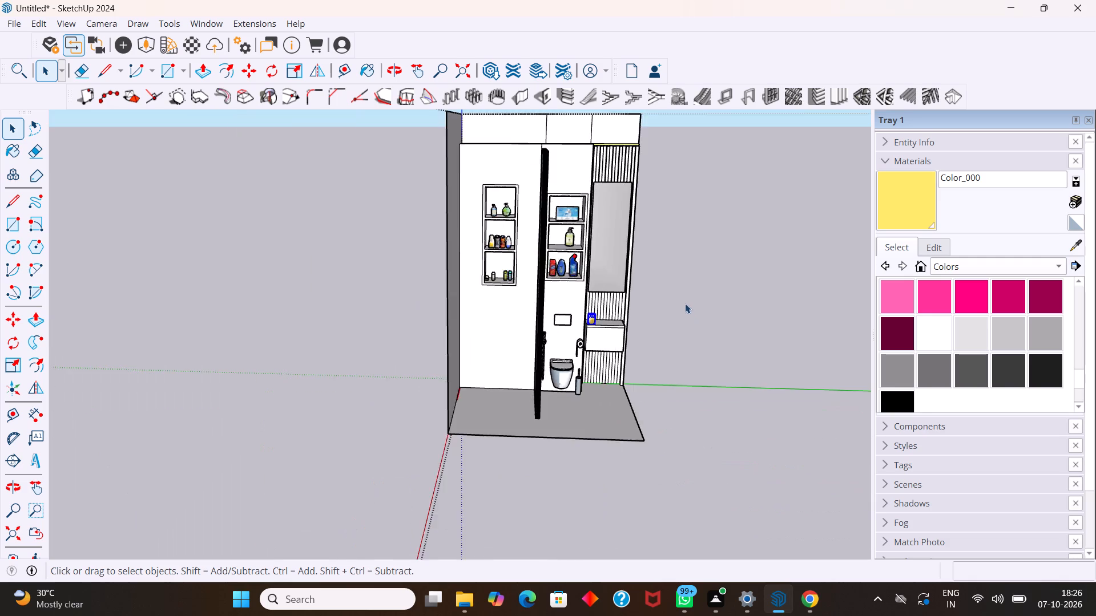
middle_click_drag(688, 302, 683, 278)
middle_click(683, 278)
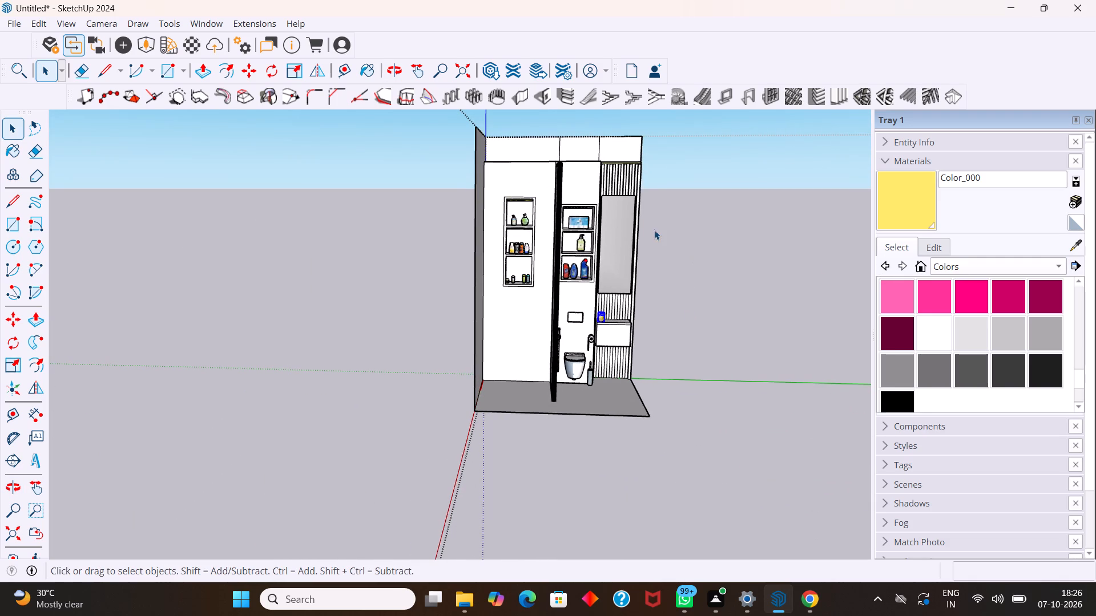
Import the Washbasin model from Downloads and place it on the open ground outside the bathroom.
left_click(7, 21)
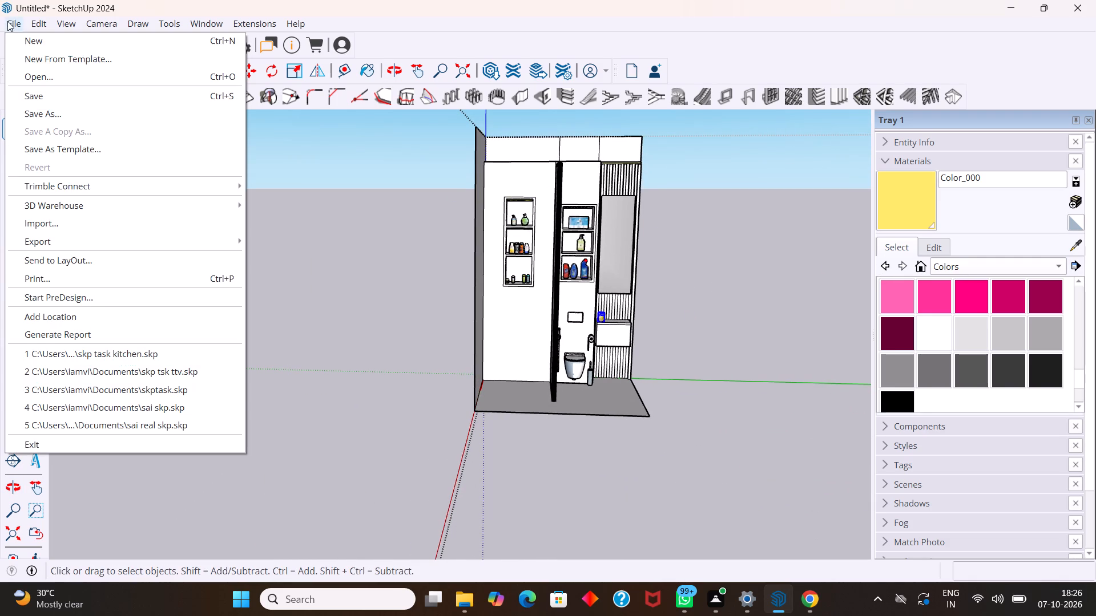
left_click(70, 222)
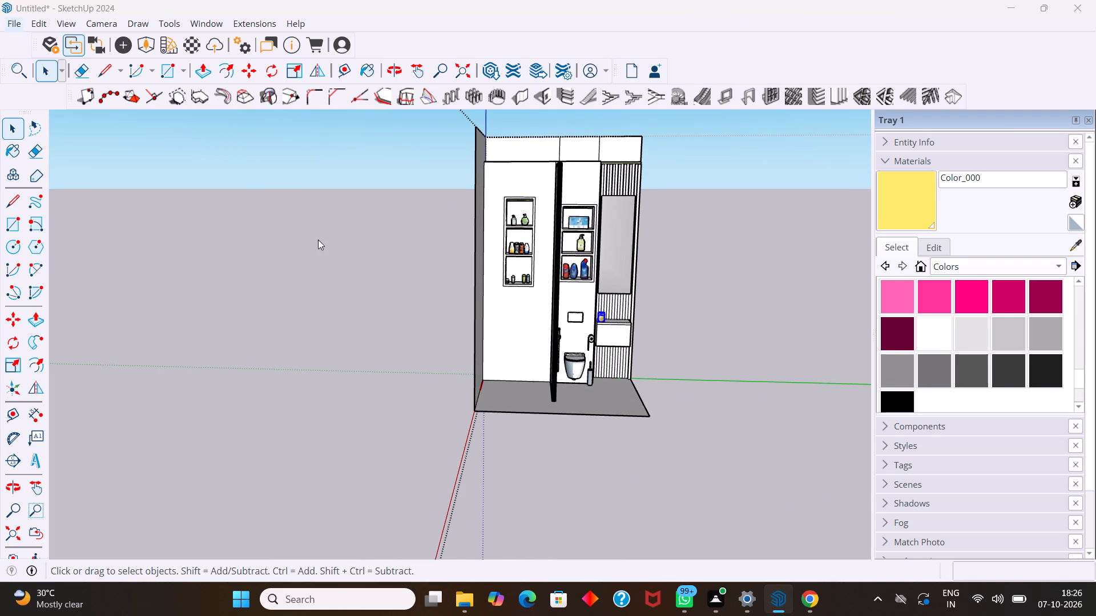
scroll(313, 261, "down", 1)
scroll(246, 242, "down", 3)
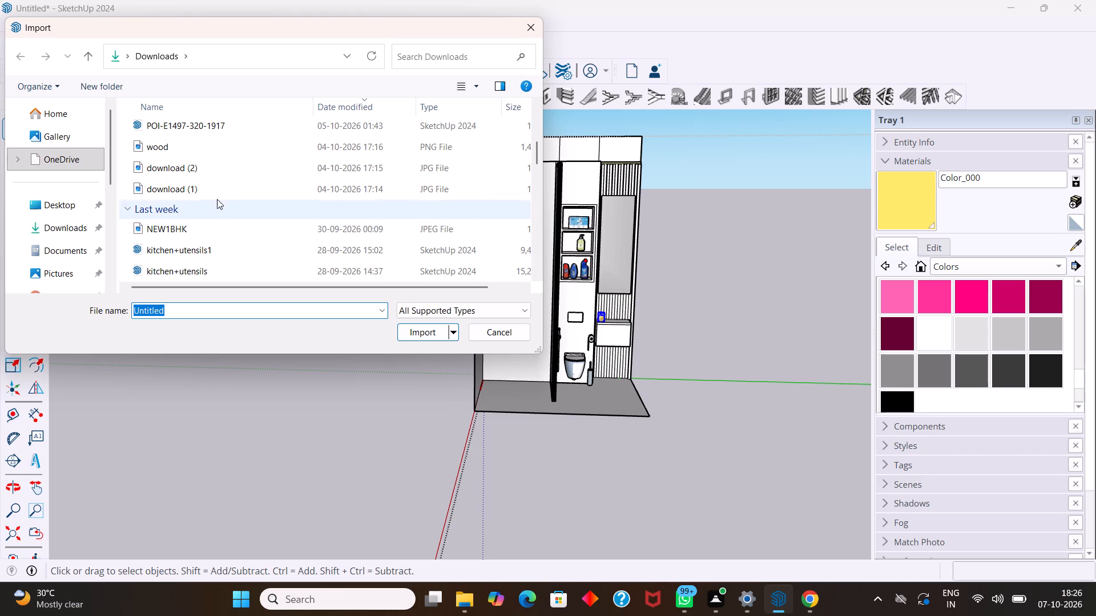
scroll(210, 194, "down", 4)
scroll(205, 191, "up", 2)
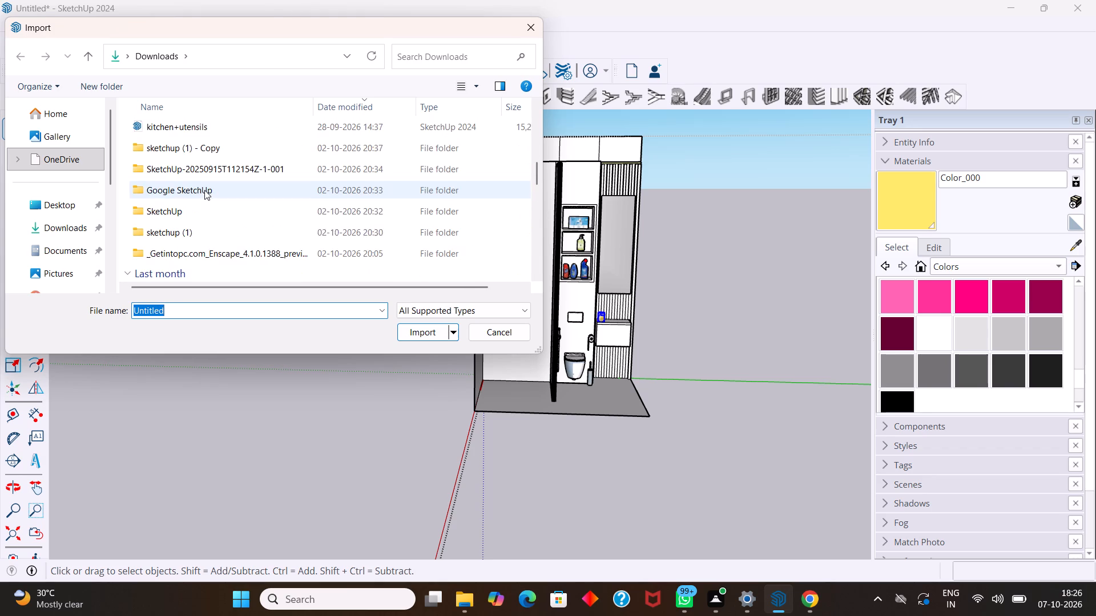
scroll(204, 189, "up", 2)
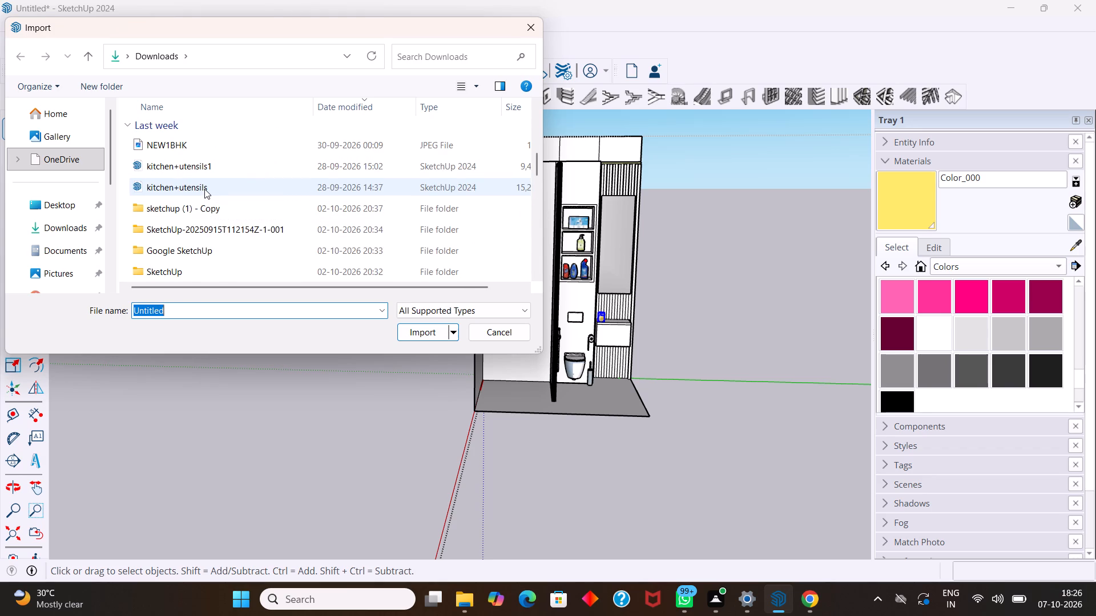
scroll(204, 189, "up", 3)
scroll(204, 187, "down", 2)
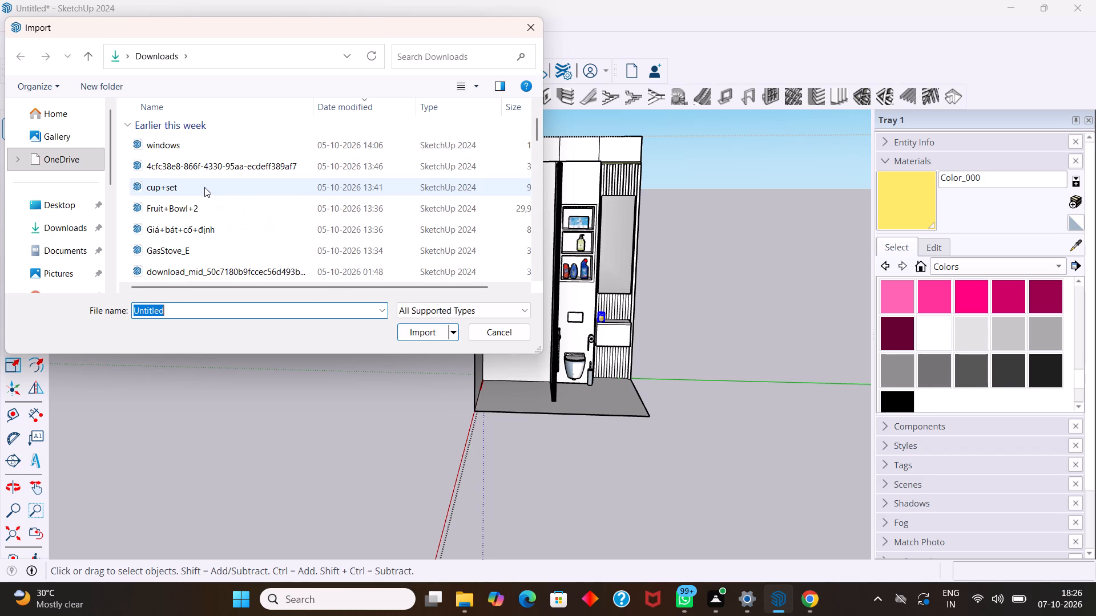
scroll(204, 187, "down", 9)
scroll(207, 184, "up", 1)
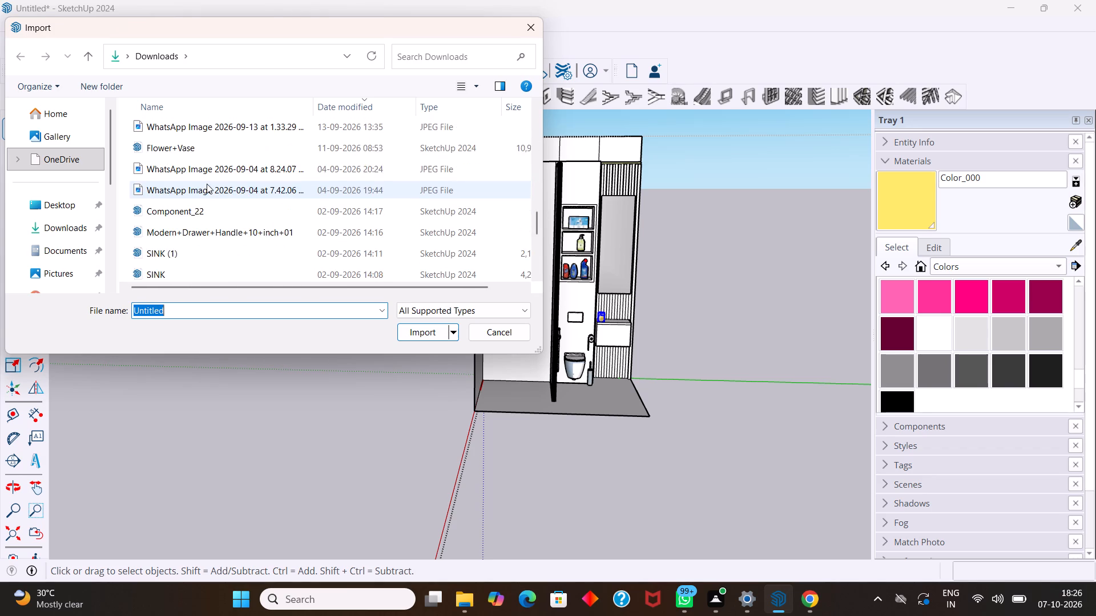
scroll(207, 184, "up", 1)
left_click(198, 153)
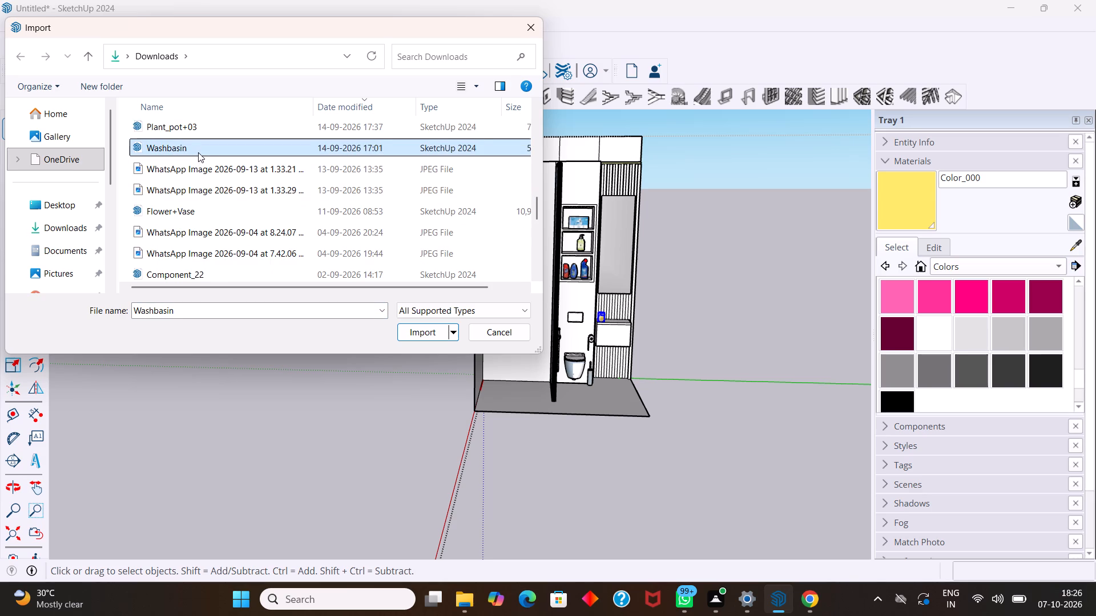
left_click(440, 331)
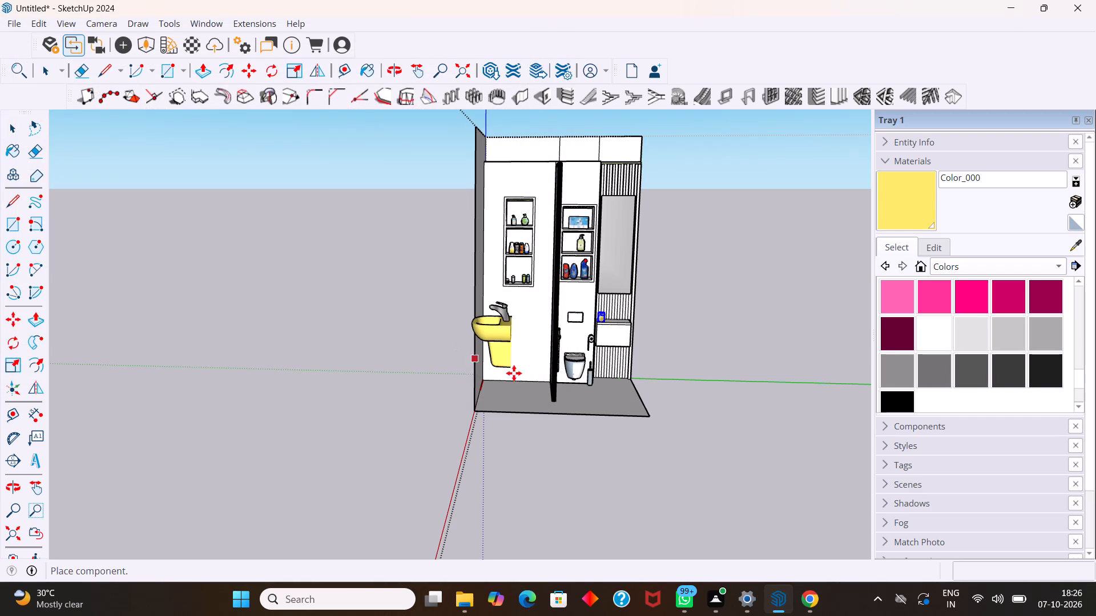
left_click(201, 467)
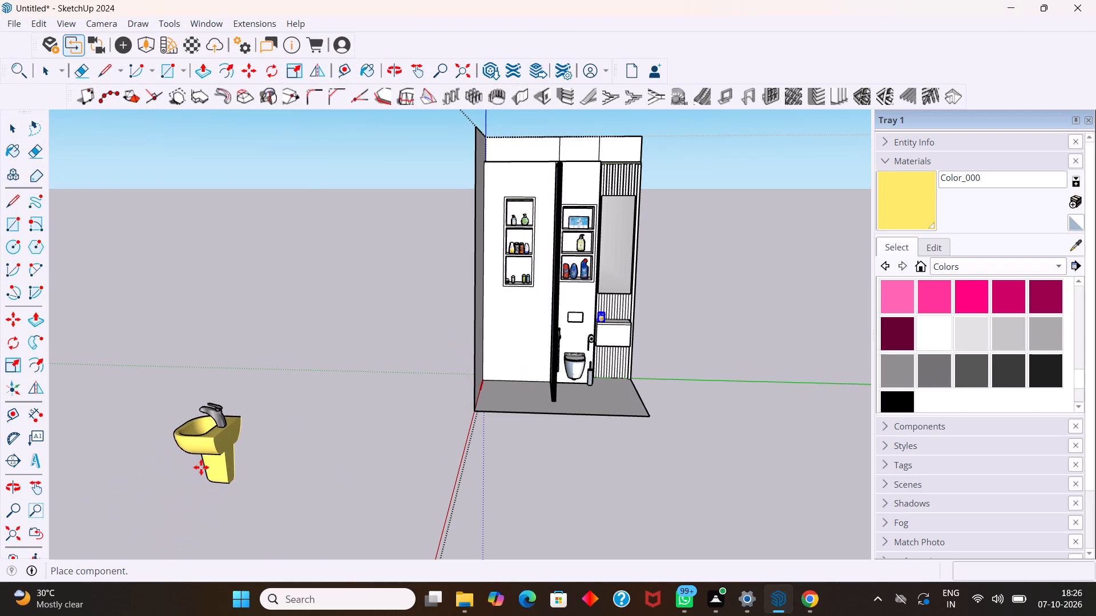
Rotate the washbasin 90 degrees about the vertical axis.
middle_click_drag(245, 469, 400, 448)
middle_click(400, 448)
scroll(458, 456, "up", 1)
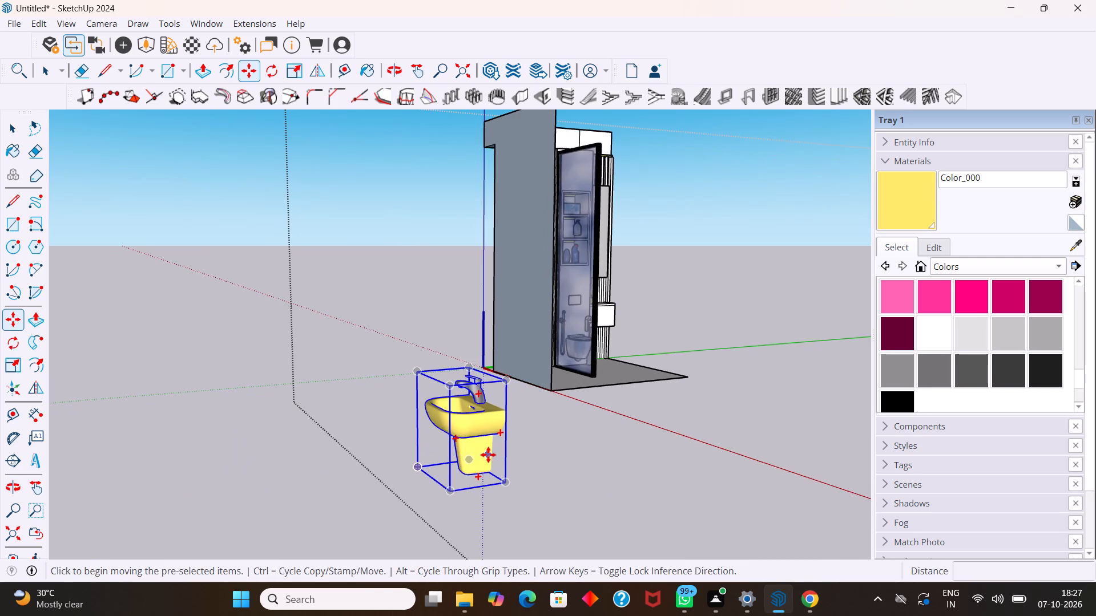
scroll(488, 455, "up", 2)
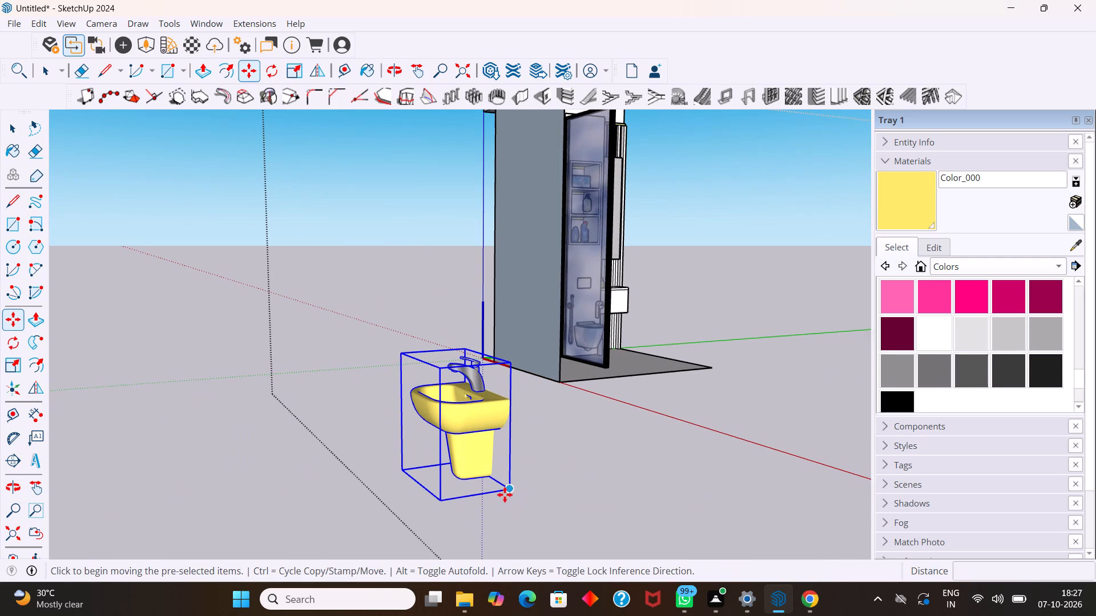
key("q")
left_click(582, 512)
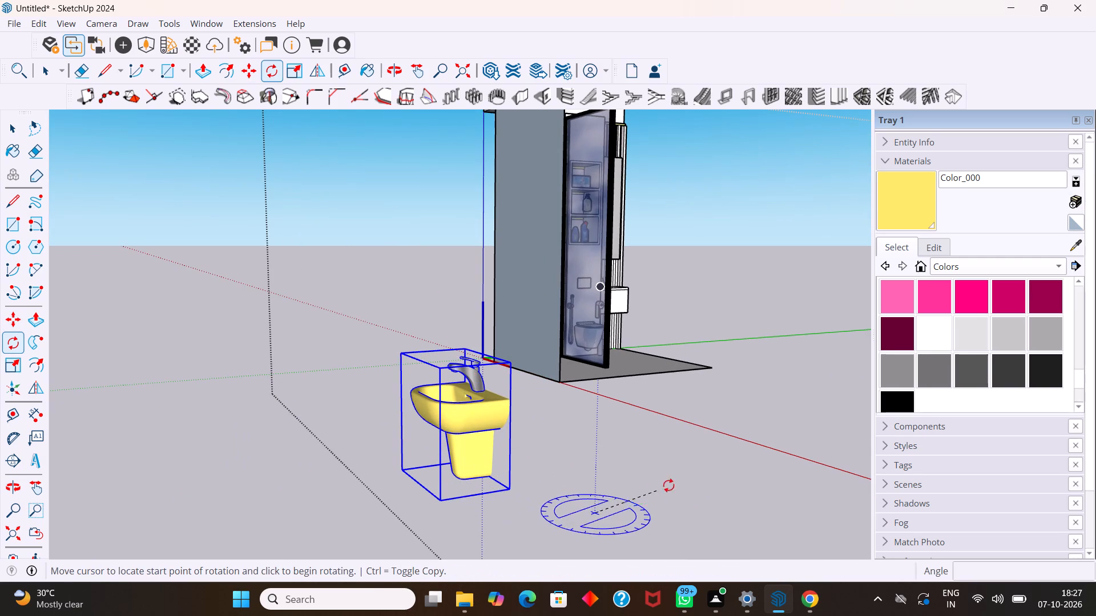
left_click(720, 495)
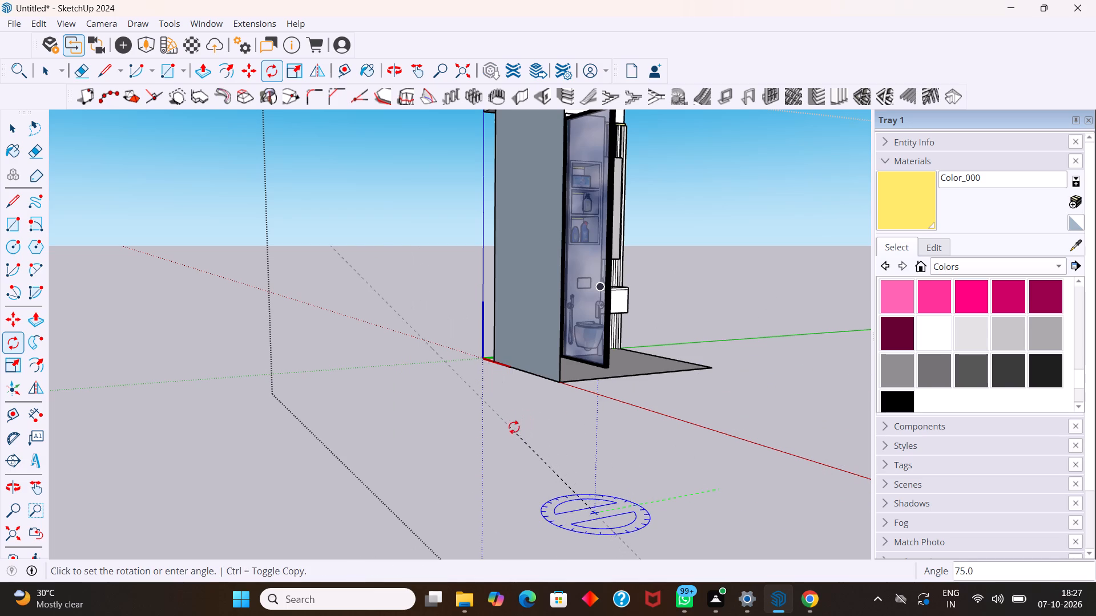
left_click(494, 454)
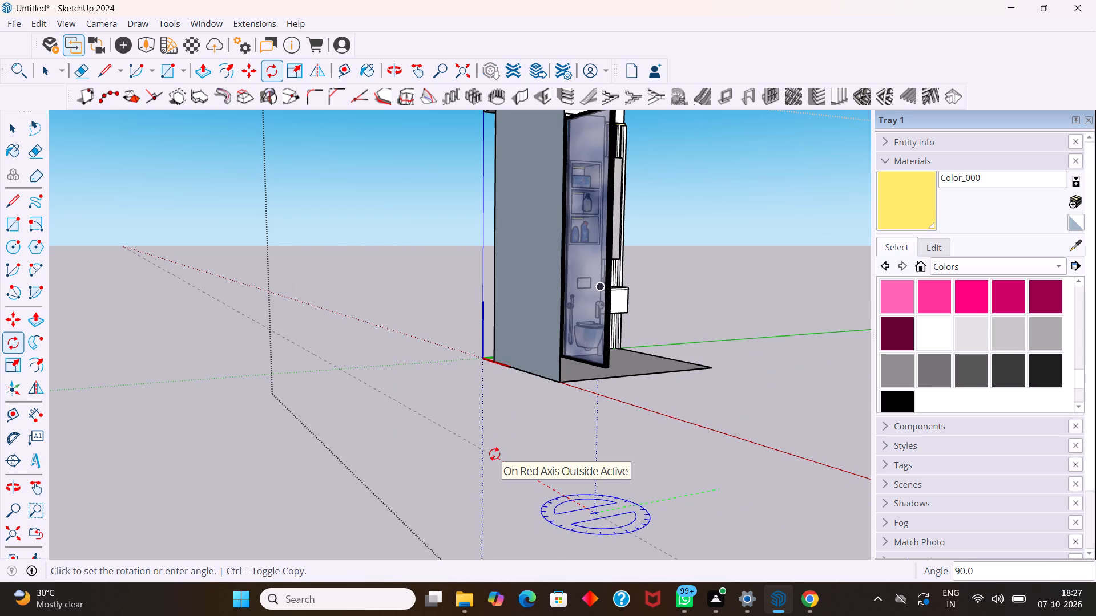
key("space")
Locate the rotated washbasin, examine it up close and look through the available Colors materials.
scroll(466, 436, "down", 15)
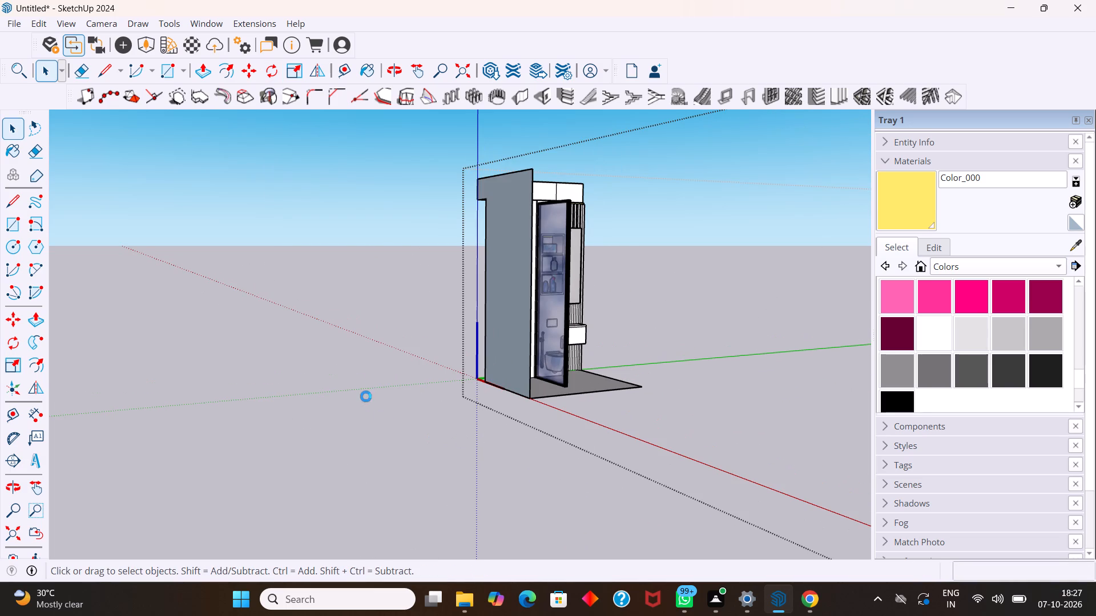
scroll(366, 396, "down", 1)
scroll(305, 348, "down", 11)
scroll(551, 373, "up", 6)
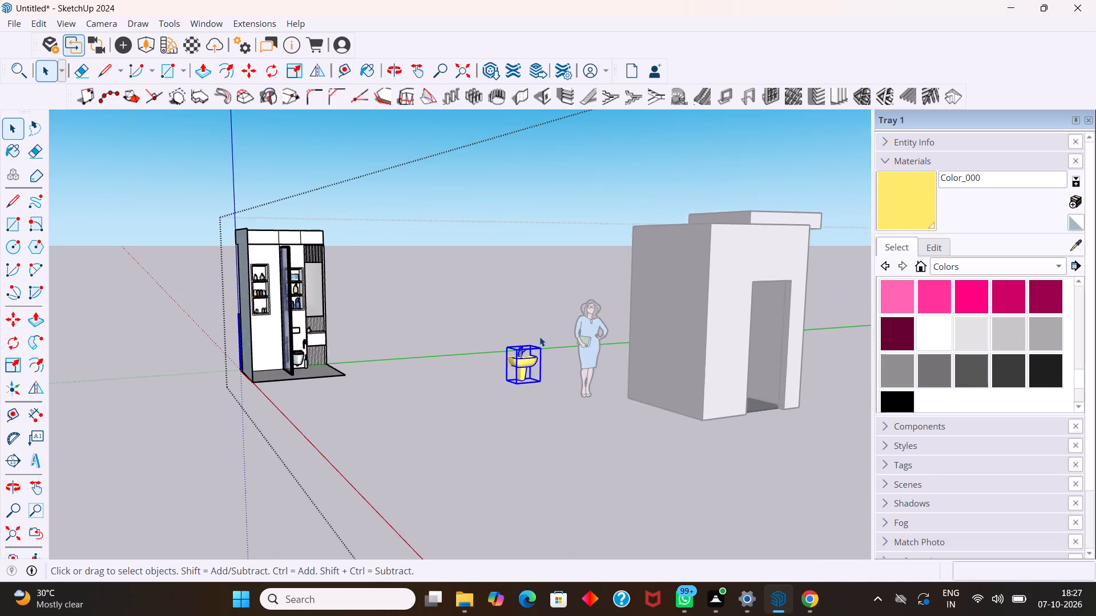
scroll(539, 337, "up", 12)
left_click(601, 415)
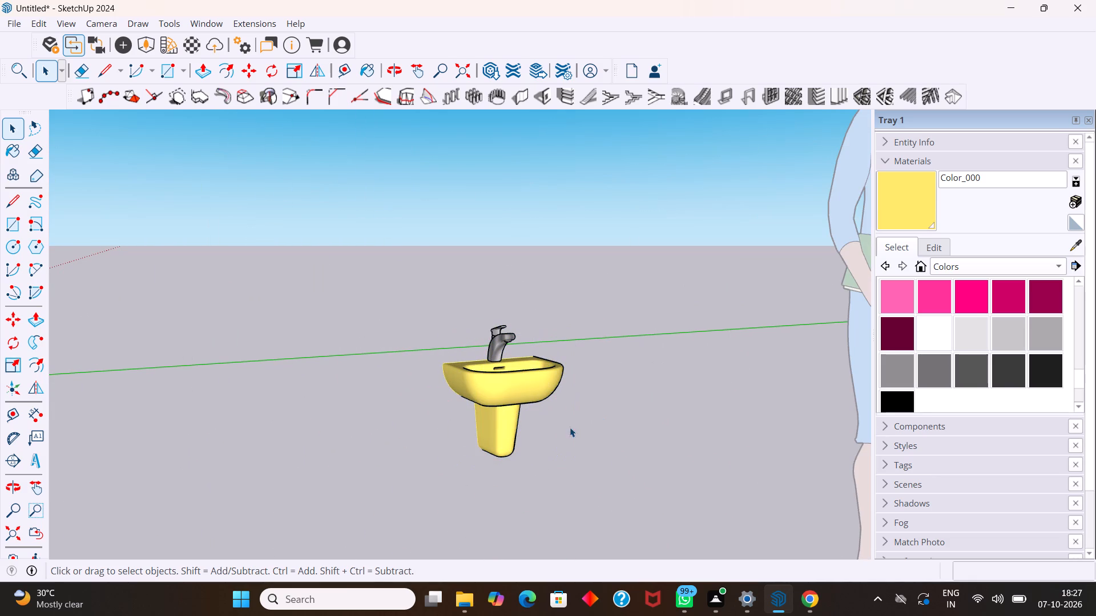
left_click(503, 412)
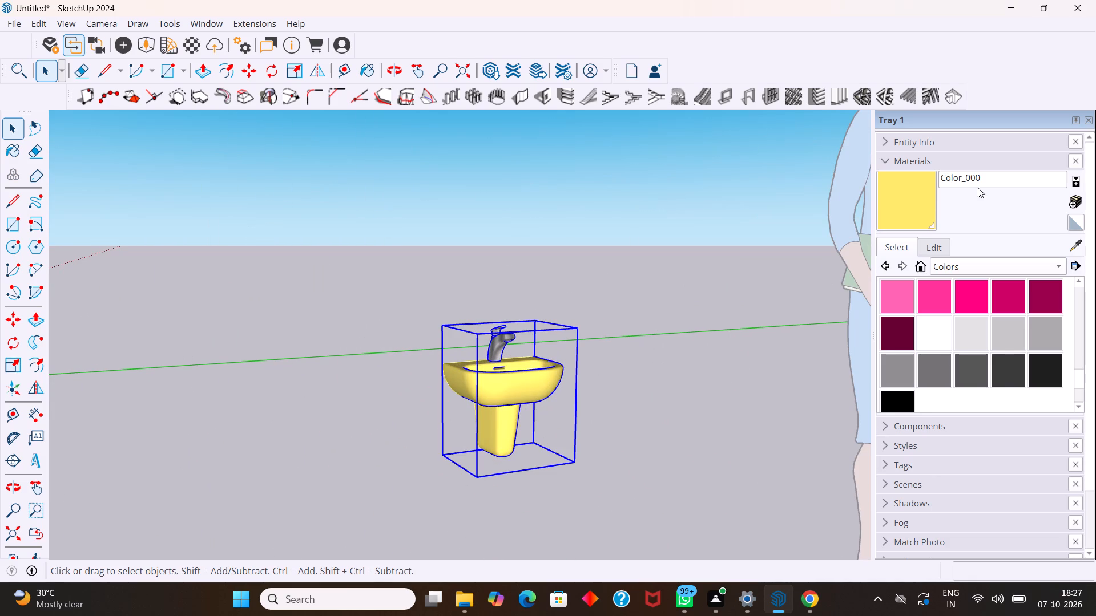
left_click(725, 418)
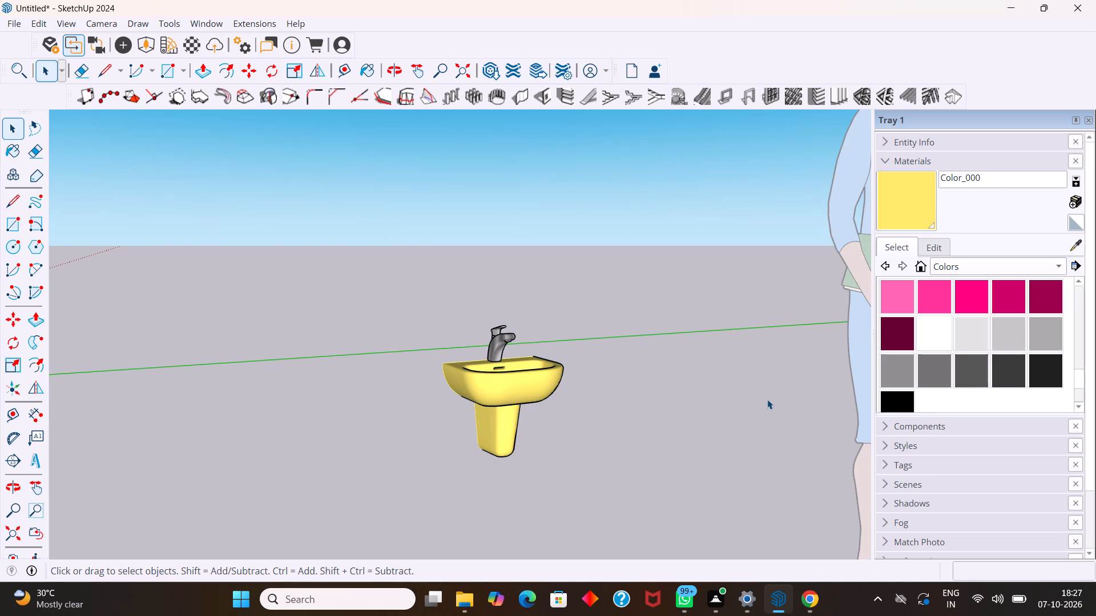
scroll(921, 333, "down", 3)
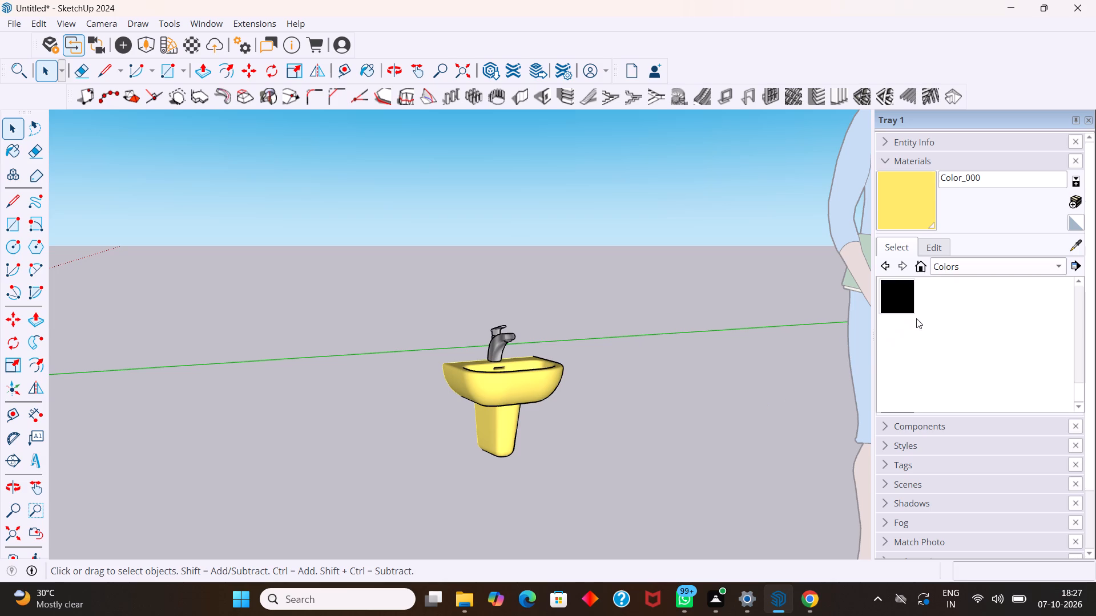
scroll(791, 351, "up", 3)
scroll(767, 354, "down", 15)
Move the washbasin about 9' 5 7/8" toward the bathroom, setting it down just outside the floor on the vanity side.
middle_click_drag(730, 359, 621, 387)
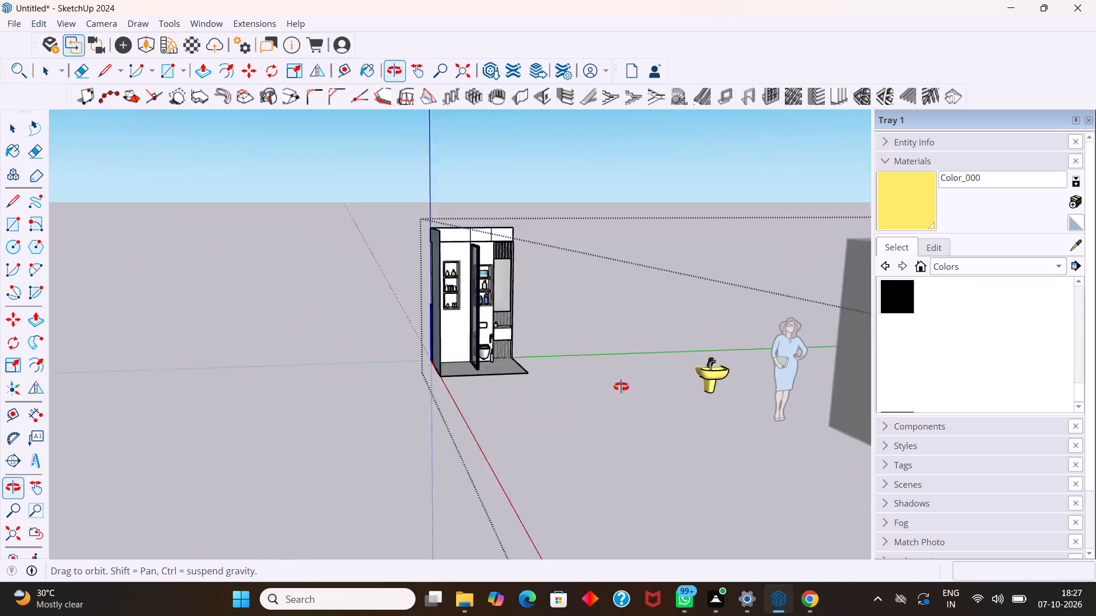
middle_click_drag(621, 387, 555, 406)
scroll(700, 388, "up", 4)
left_click(740, 417)
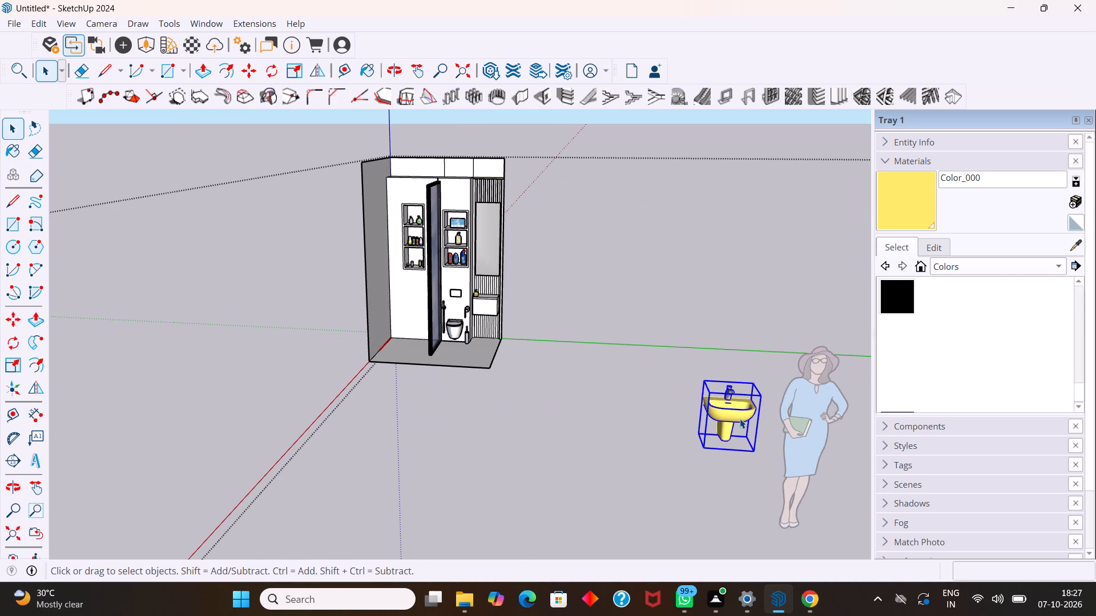
key("m")
left_click(697, 449)
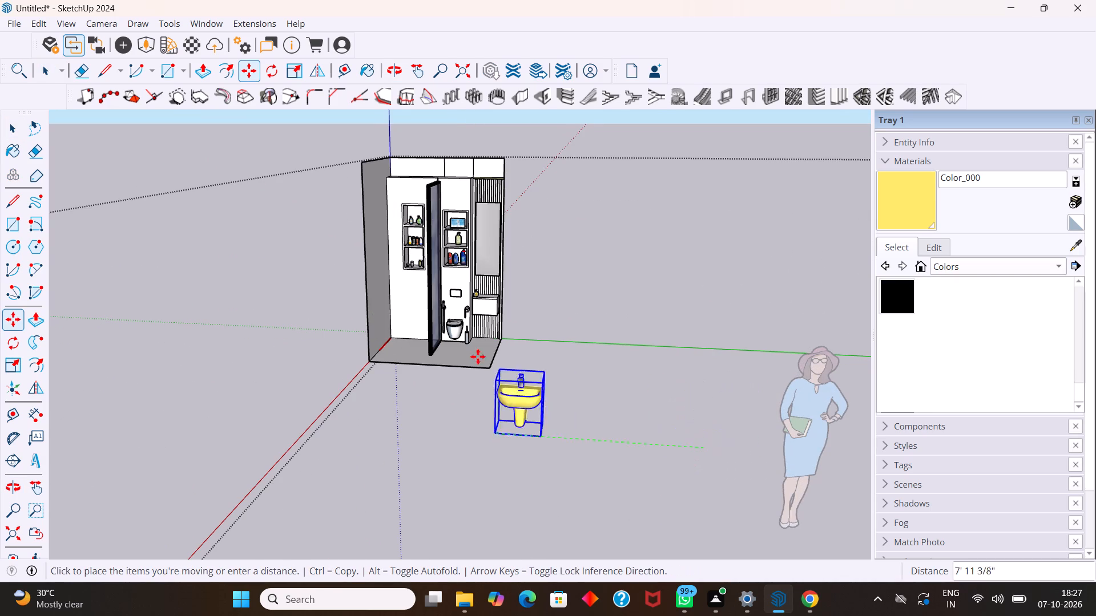
scroll(460, 287, "up", 6)
left_click(582, 500)
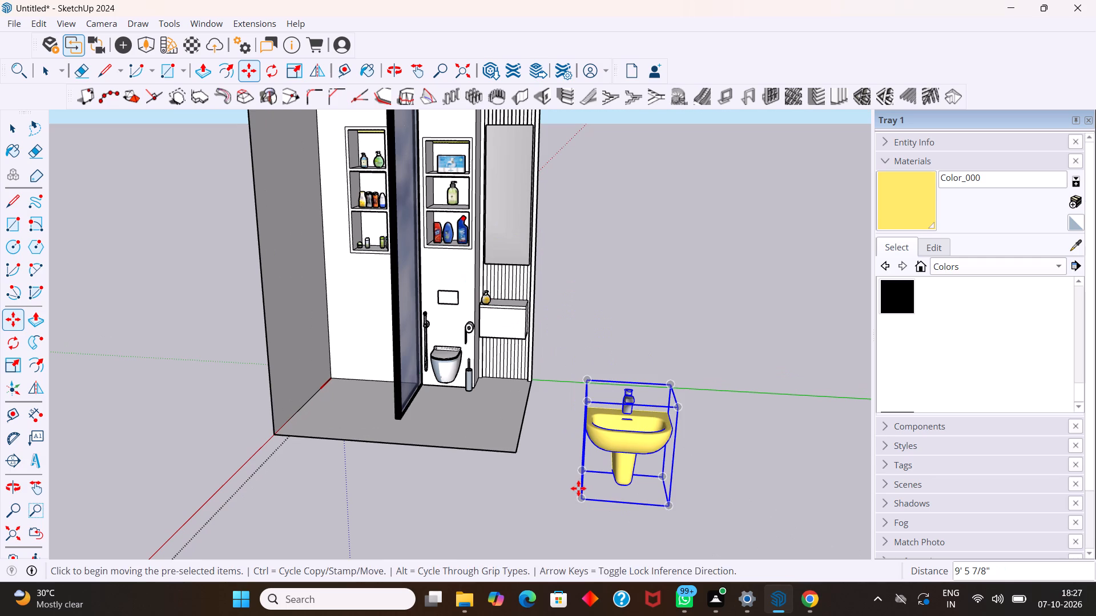
Scale the washbasin down uniformly so it suits the size of the vanity.
key("s")
left_click_drag(582, 403, 622, 425)
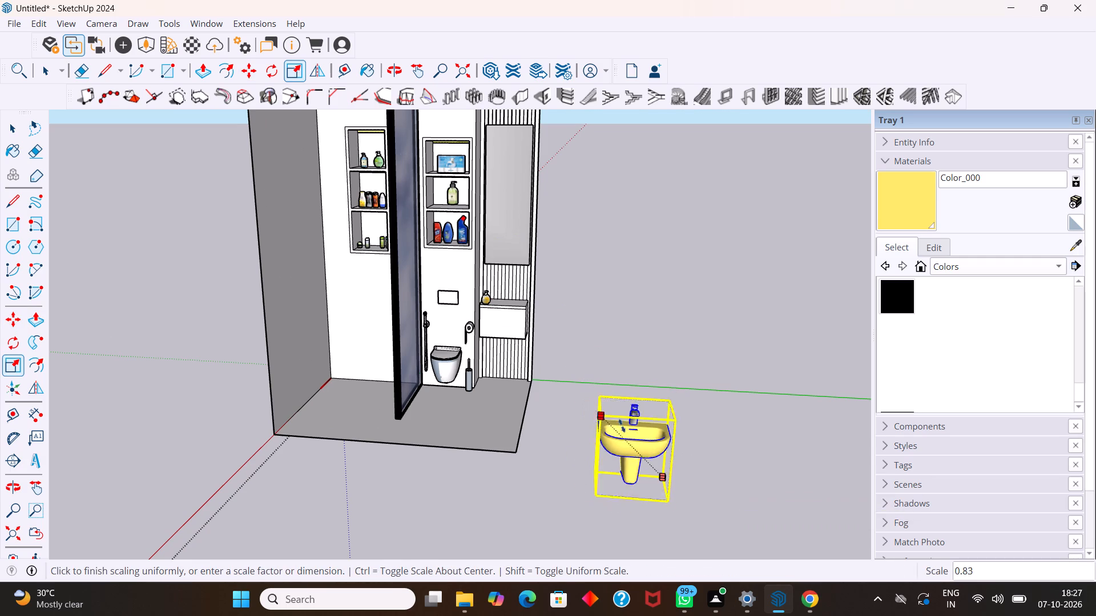
left_click_drag(622, 425, 646, 456)
Move the reduced washbasin about 7' 5 1/8" onto the vanity top, beside the soap bottle.
scroll(655, 460, "up", 8)
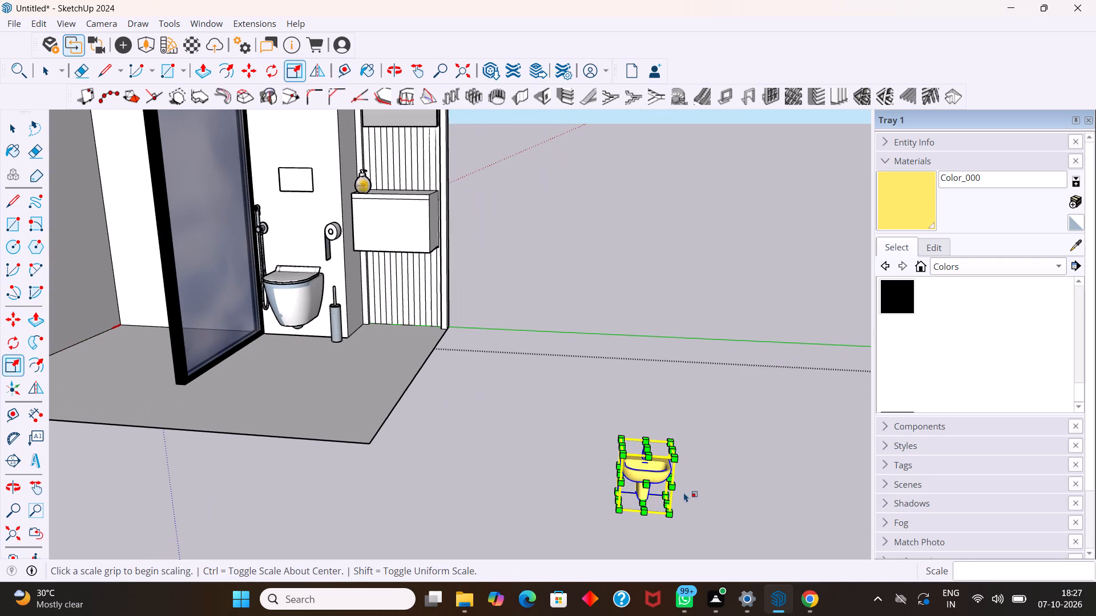
key("m")
left_click(615, 512)
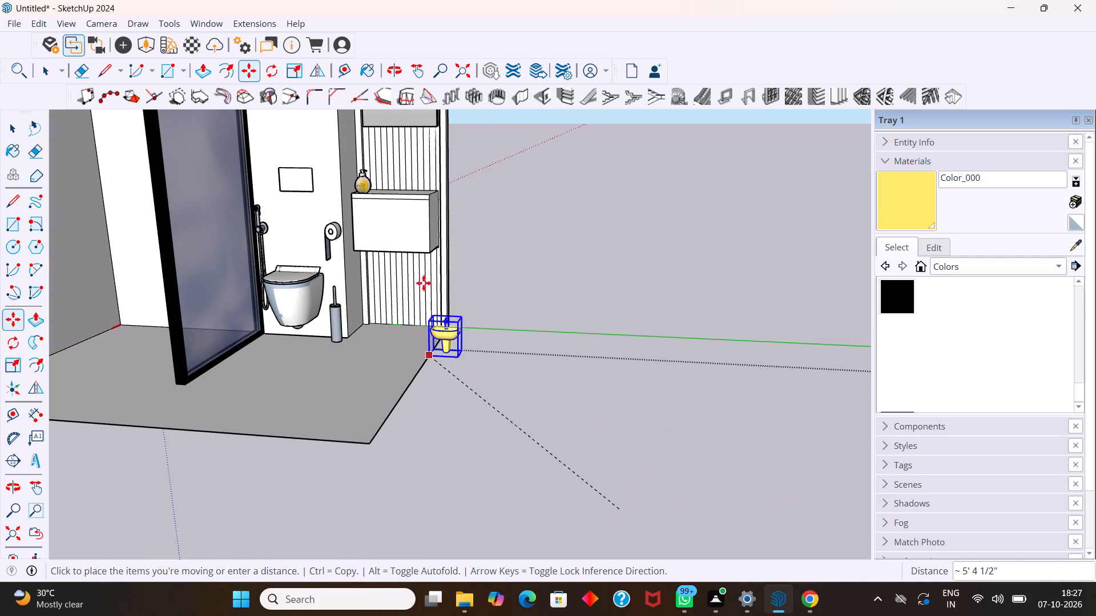
middle_click_drag(371, 197, 405, 375)
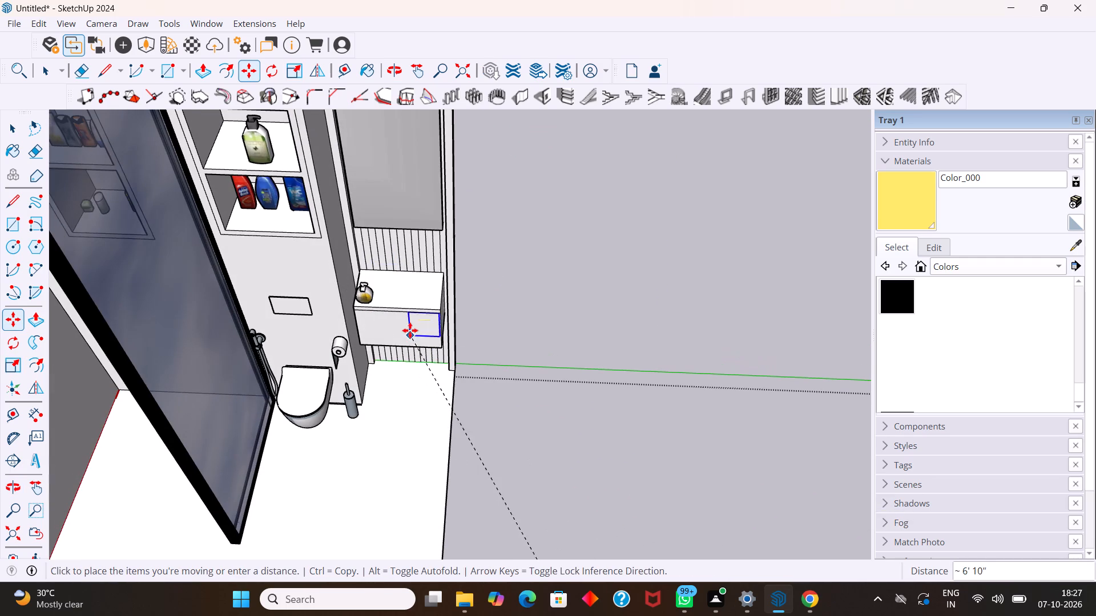
scroll(383, 298, "up", 3)
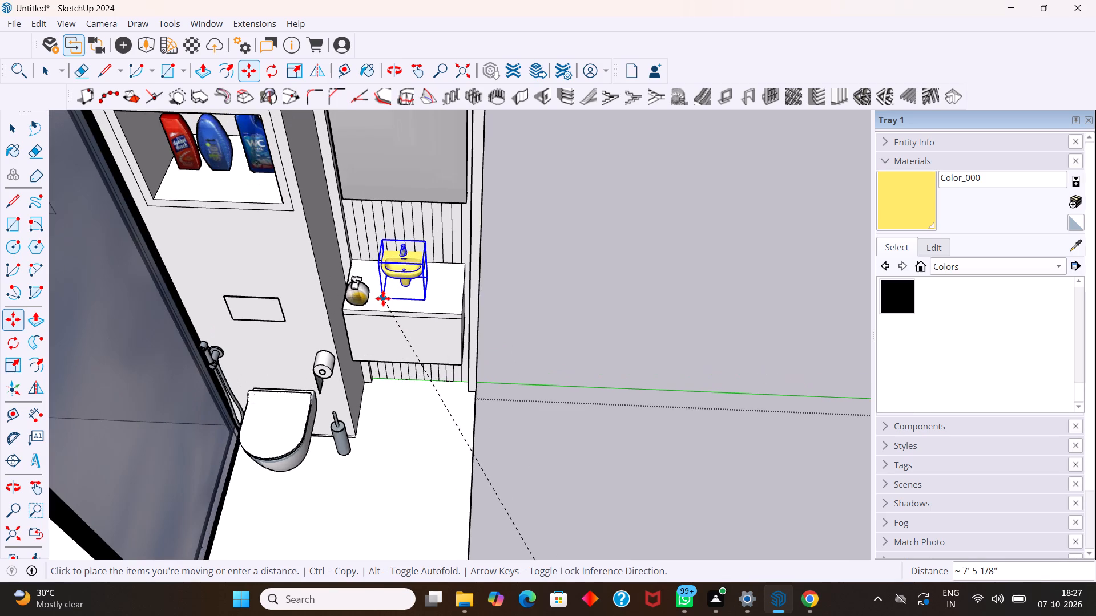
left_click(383, 298)
Enlarge the washbasin on the vanity uniformly by about 1.51 and stretch it to about 1.16 along red toward the soap bottle.
key("s")
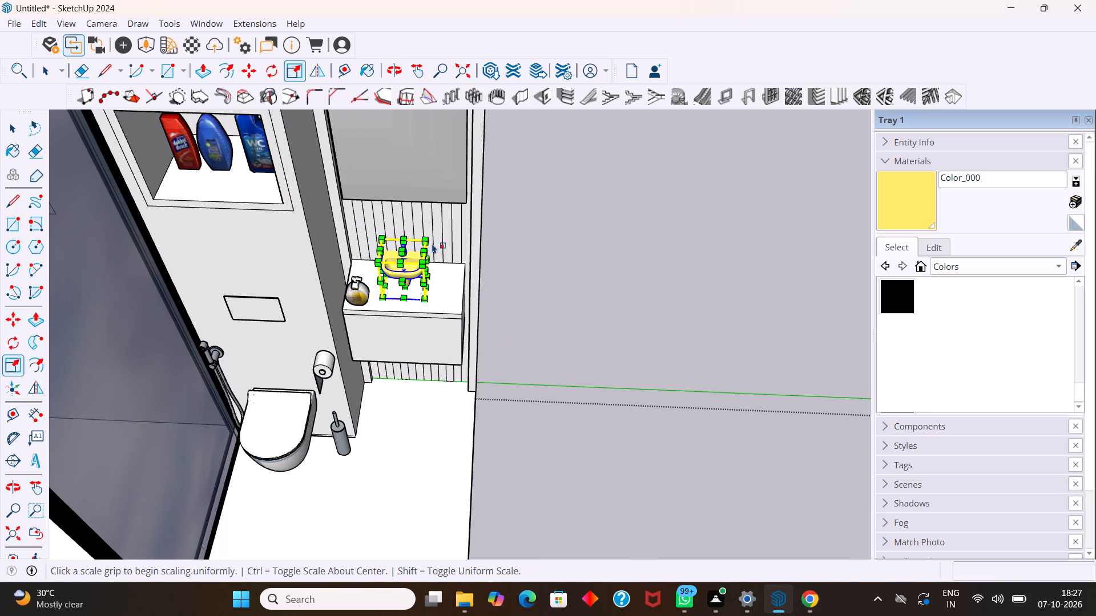
left_click_drag(421, 266, 450, 280)
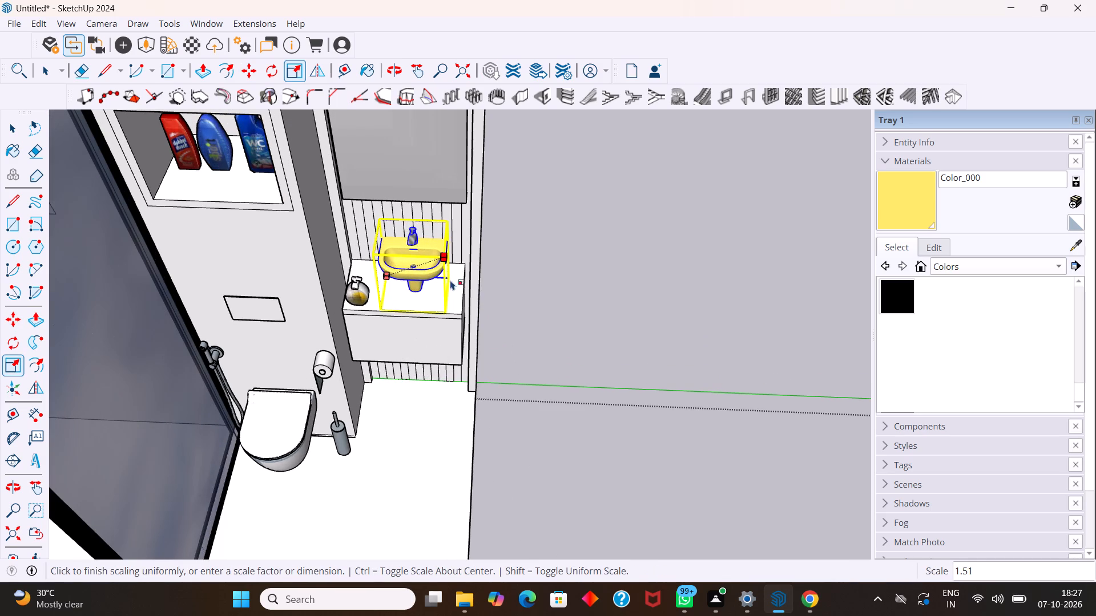
middle_click(454, 282)
middle_click_drag(456, 279, 477, 200)
scroll(472, 198, "down", 5)
middle_click(470, 268)
middle_click_drag(470, 268, 454, 216)
scroll(405, 285, "up", 2)
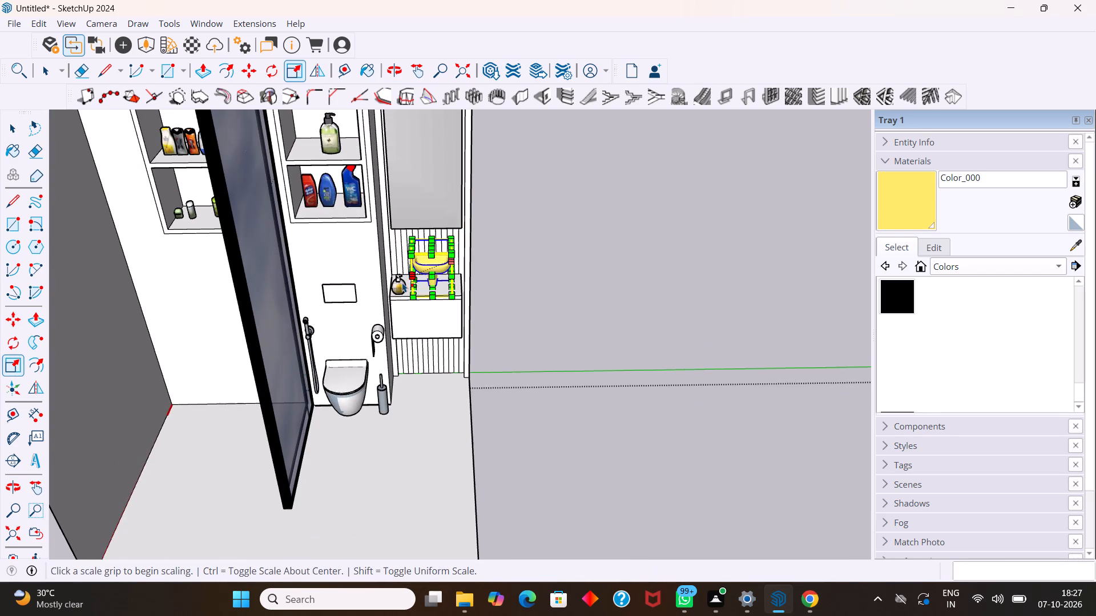
scroll(402, 282, "up", 5)
middle_click_drag(424, 238, 424, 222)
middle_click_drag(424, 219, 430, 194)
middle_click_drag(394, 269, 431, 280)
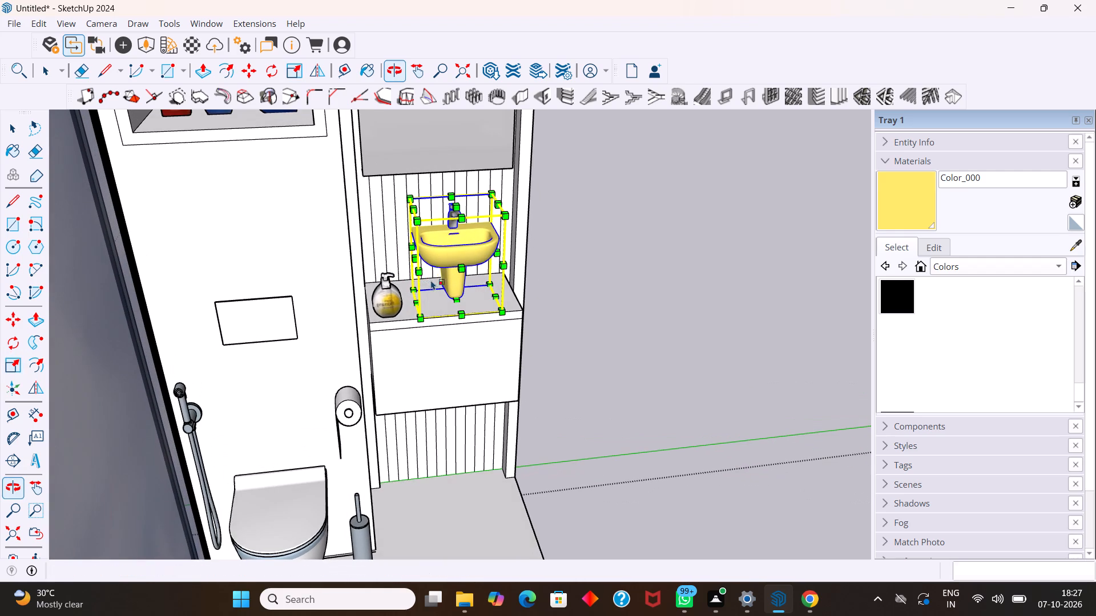
left_click_drag(412, 262, 394, 266)
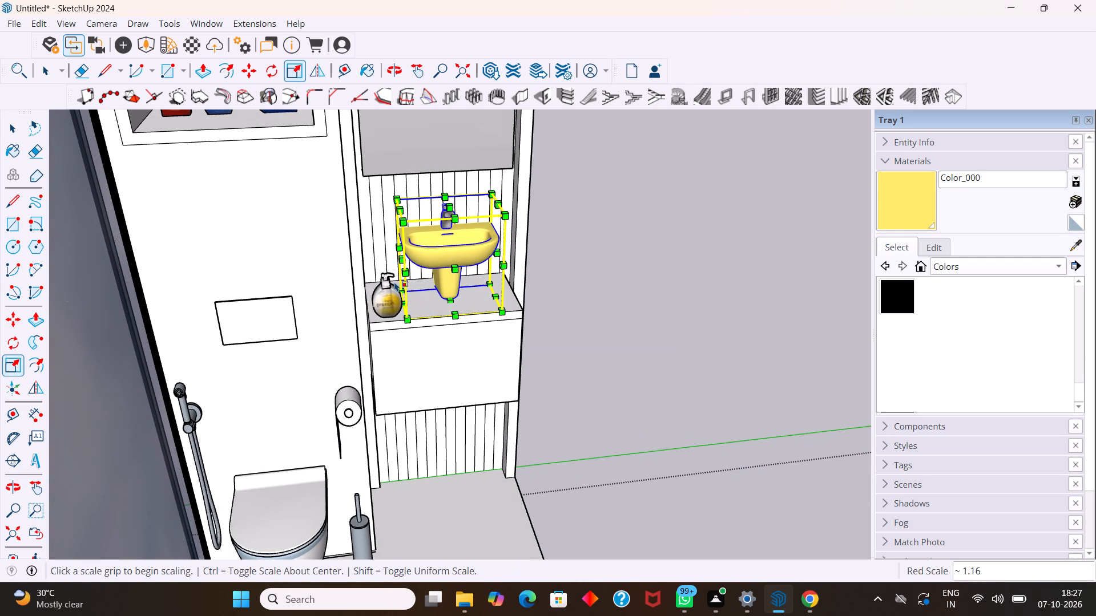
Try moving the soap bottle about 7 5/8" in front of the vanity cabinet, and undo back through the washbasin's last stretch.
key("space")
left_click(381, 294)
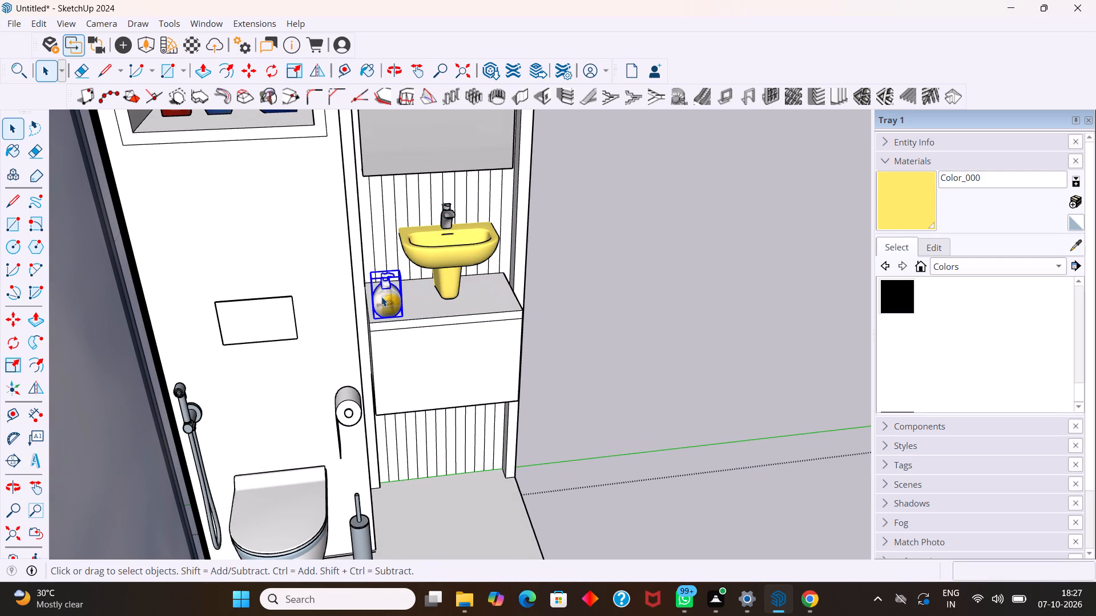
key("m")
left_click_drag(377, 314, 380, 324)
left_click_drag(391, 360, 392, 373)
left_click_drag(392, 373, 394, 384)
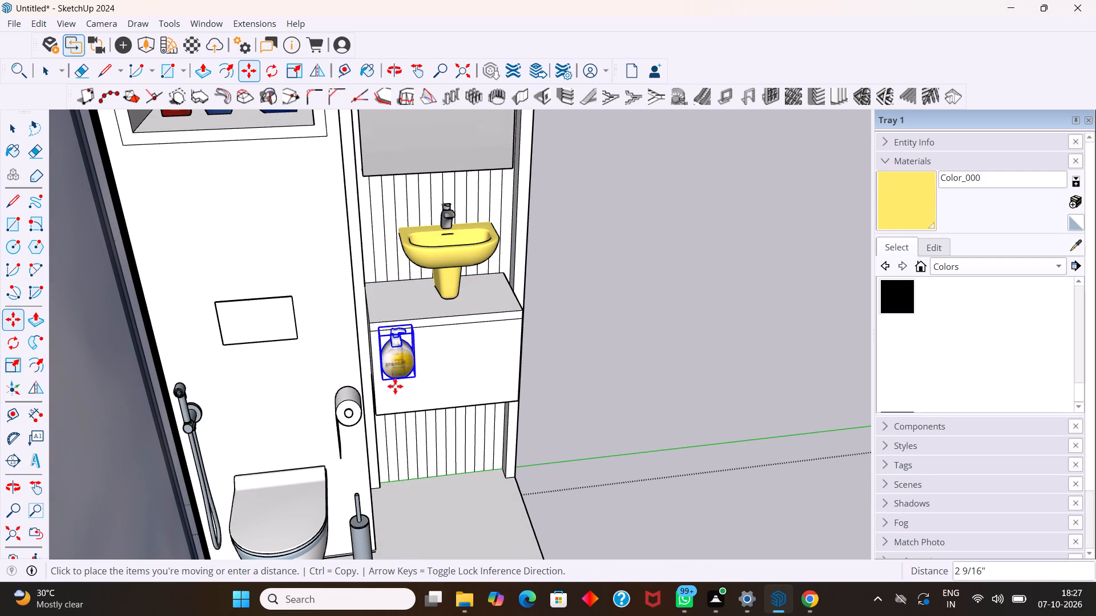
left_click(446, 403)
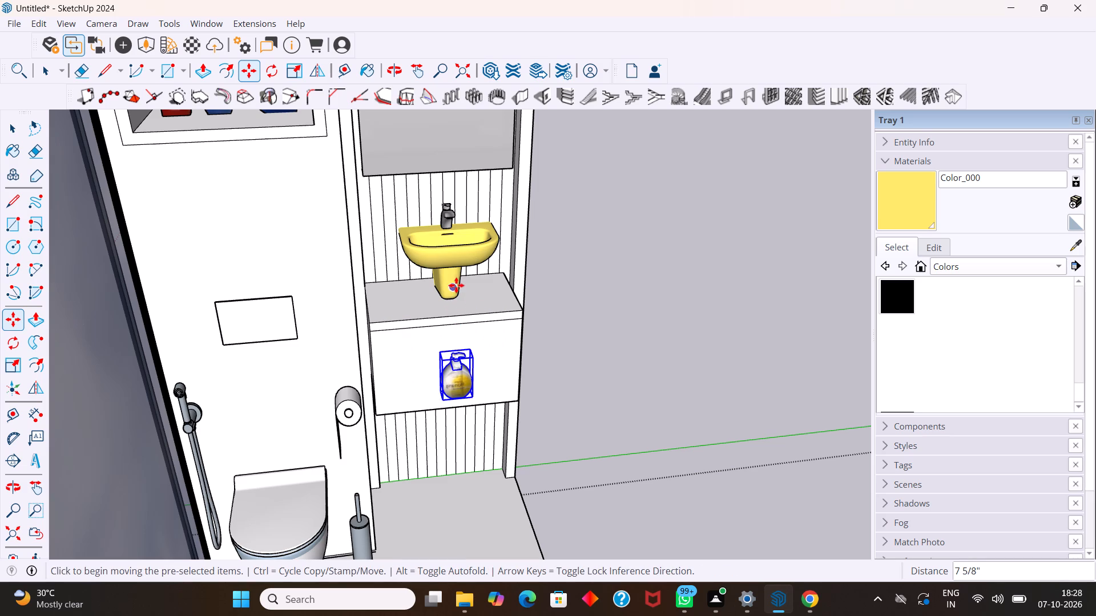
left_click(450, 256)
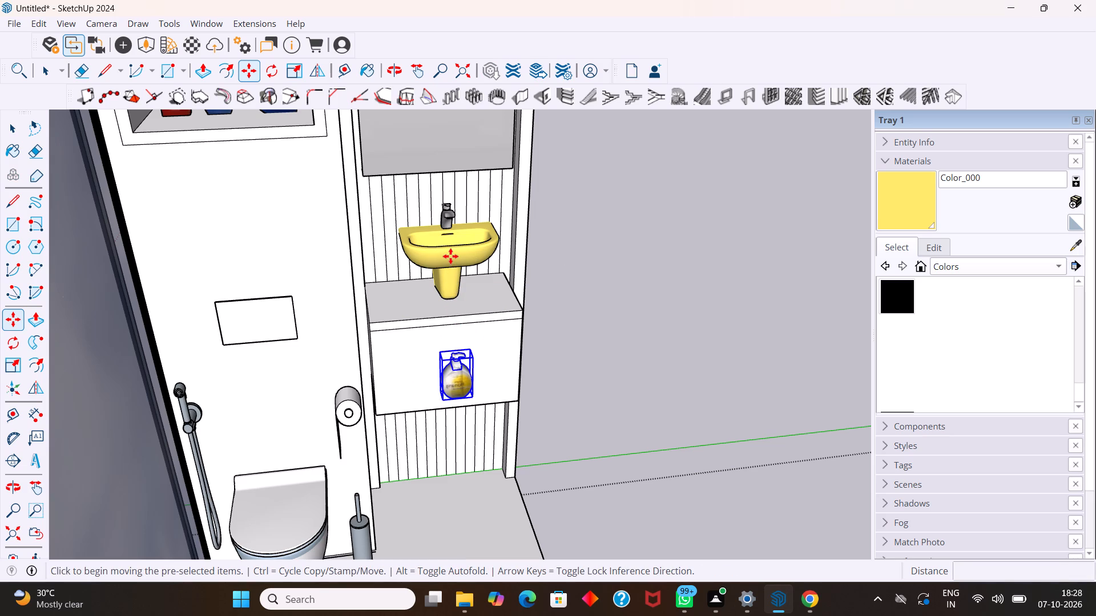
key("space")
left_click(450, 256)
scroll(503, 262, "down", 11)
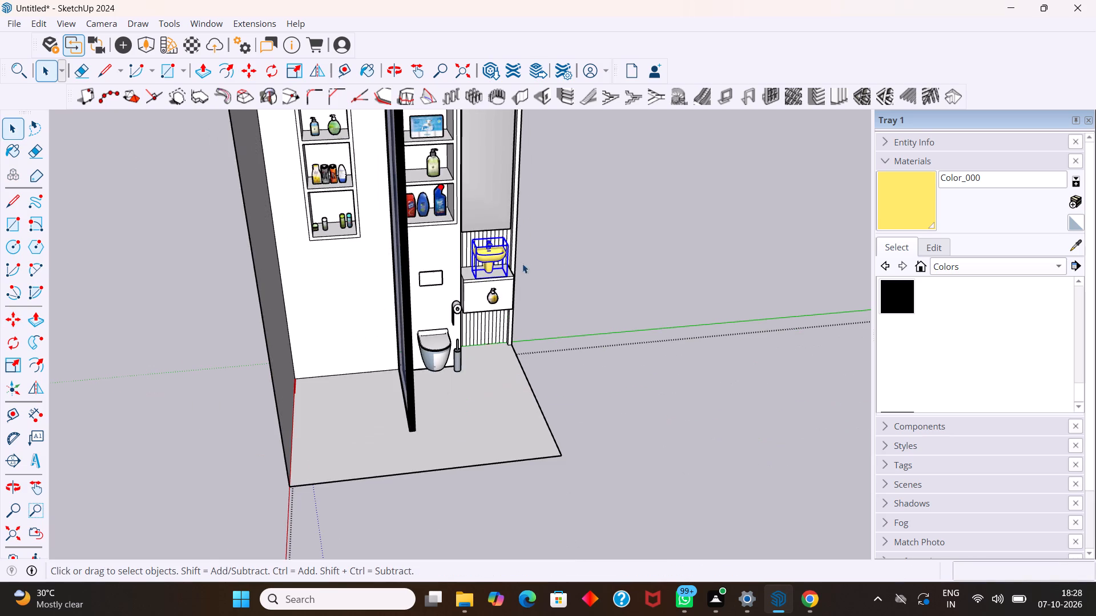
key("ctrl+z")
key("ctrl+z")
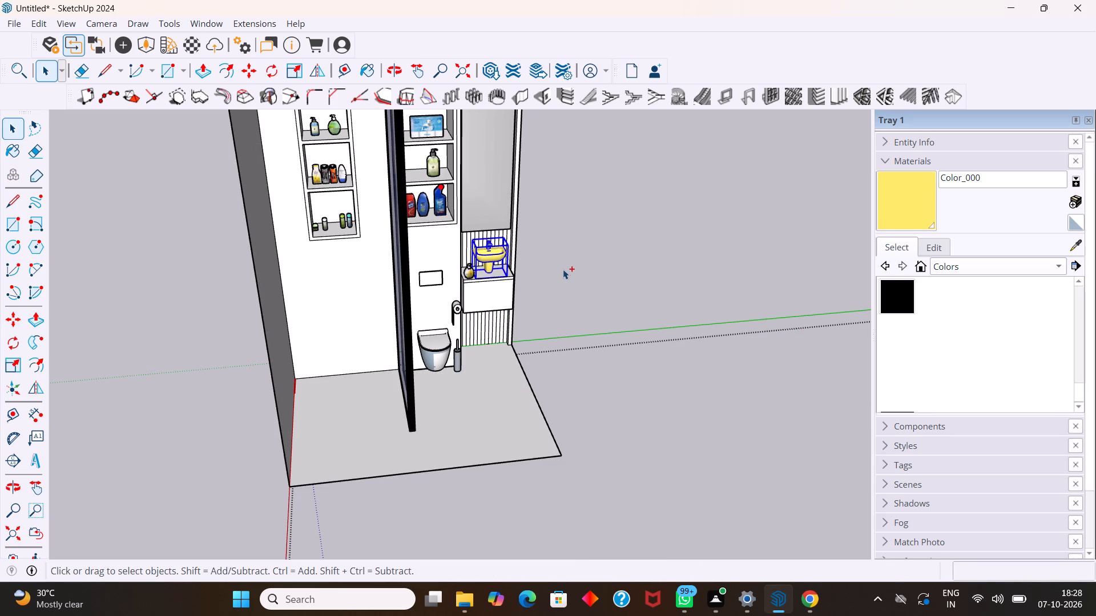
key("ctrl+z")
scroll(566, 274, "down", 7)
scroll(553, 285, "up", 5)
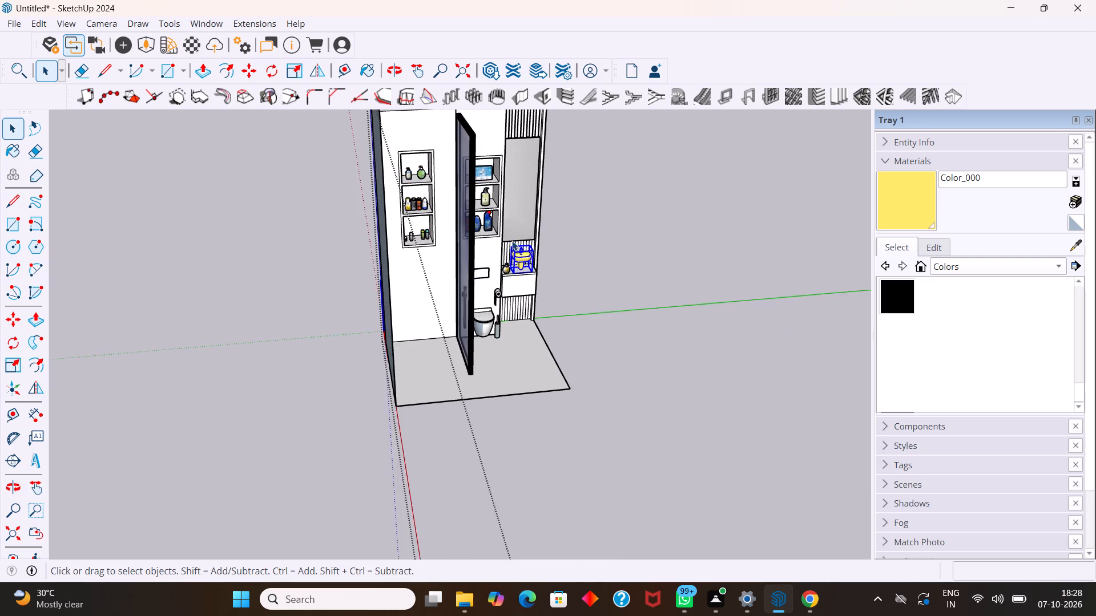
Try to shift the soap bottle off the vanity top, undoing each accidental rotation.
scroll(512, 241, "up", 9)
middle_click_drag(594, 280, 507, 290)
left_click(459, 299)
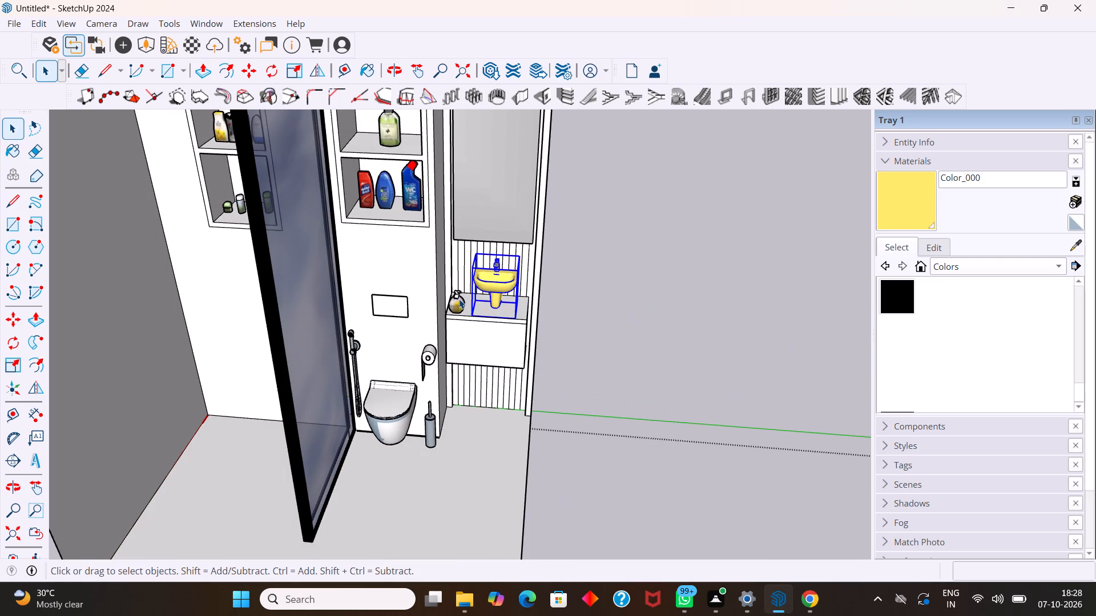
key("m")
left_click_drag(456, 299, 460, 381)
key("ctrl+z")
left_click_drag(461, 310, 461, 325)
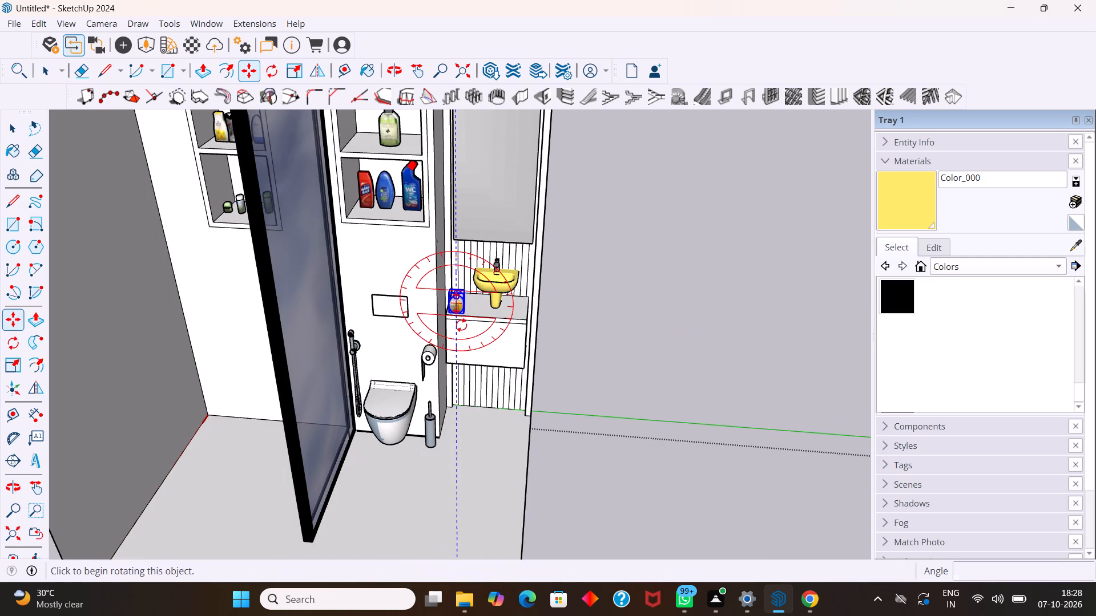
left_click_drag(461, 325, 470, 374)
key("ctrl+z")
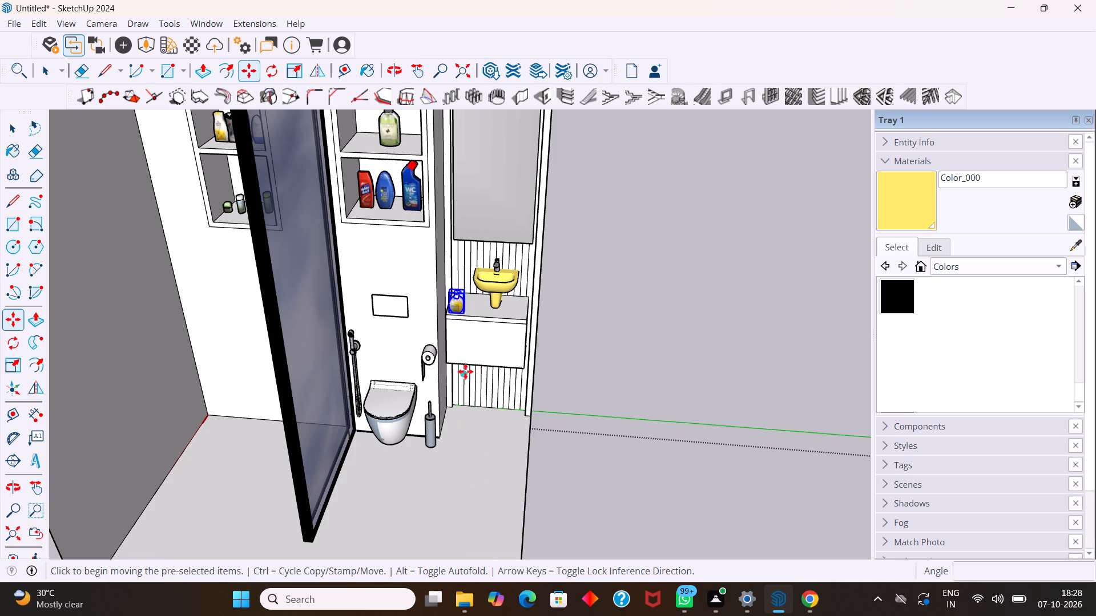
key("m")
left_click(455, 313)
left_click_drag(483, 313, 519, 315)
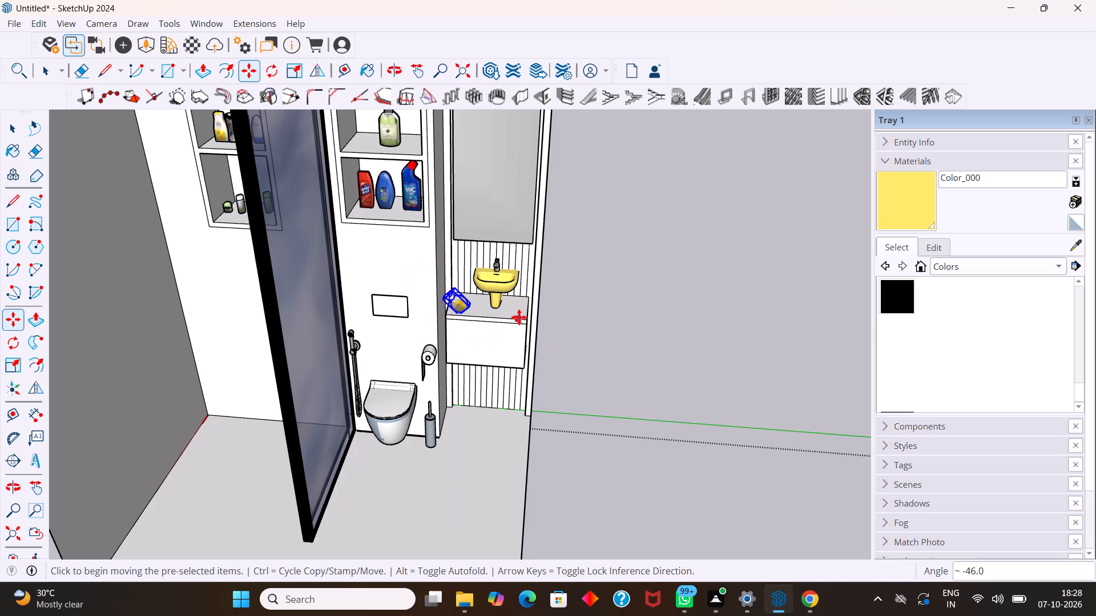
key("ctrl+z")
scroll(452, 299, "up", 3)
Move the soap bottle about 2' 6 3/16" off the vanity into the free space beside the bathroom.
key("space")
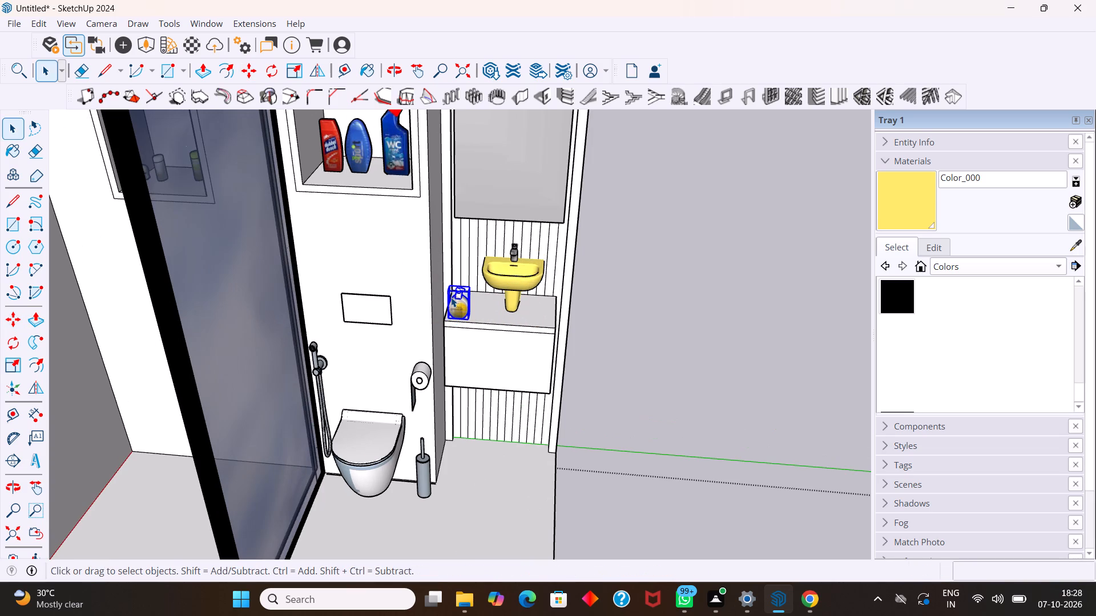
key("m")
left_click_drag(464, 295, 680, 335)
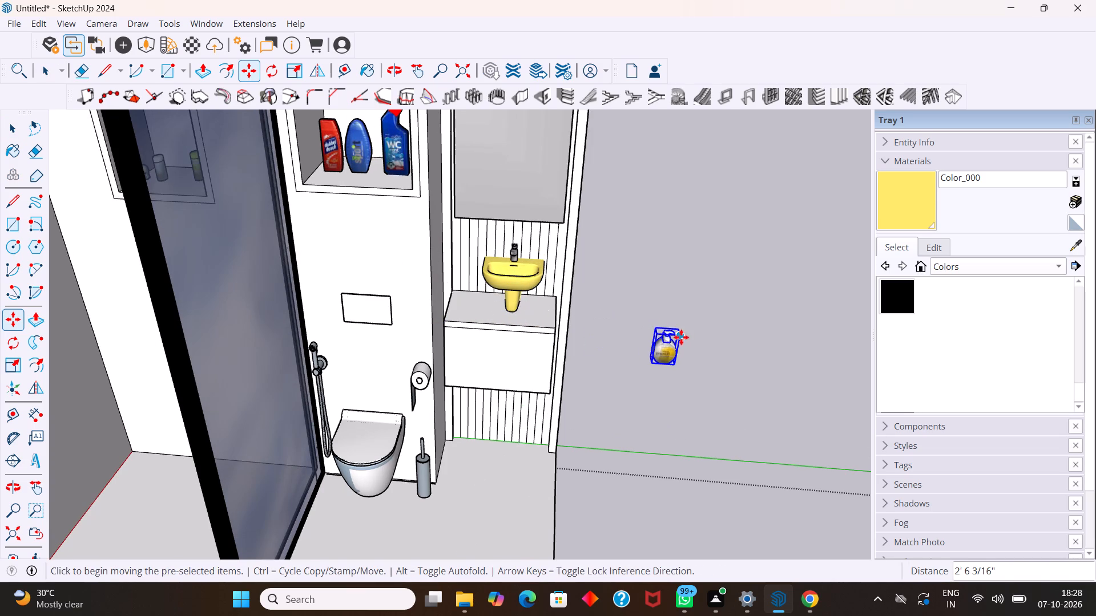
Stretch the washbasin along the vanity's width toward the toilet side so it spans most of the vanity top.
scroll(513, 308, "up", 3)
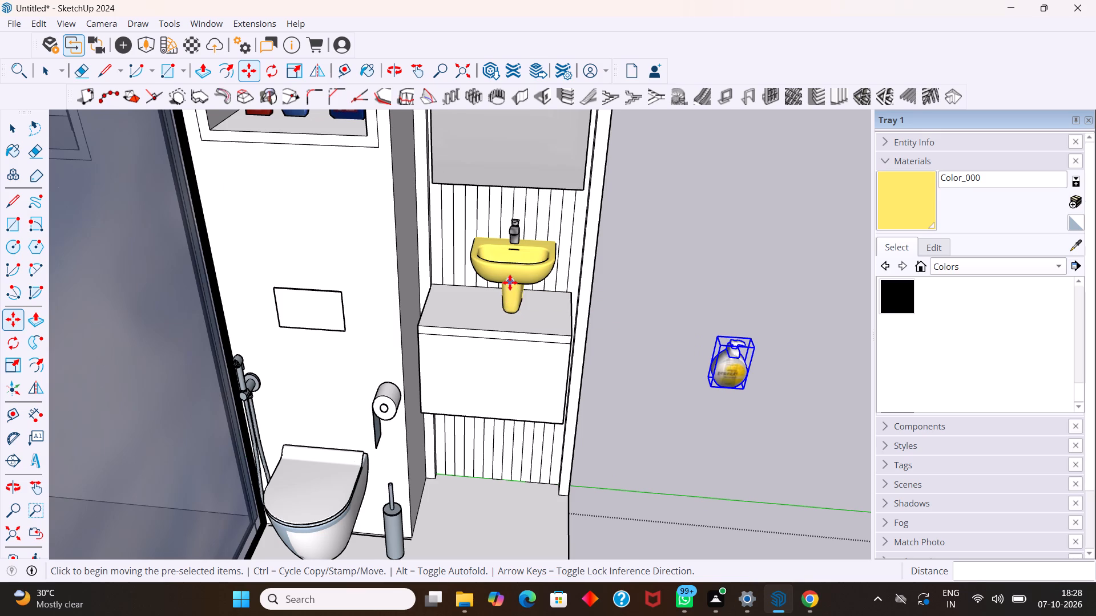
scroll(510, 282, "up", 4)
key("space")
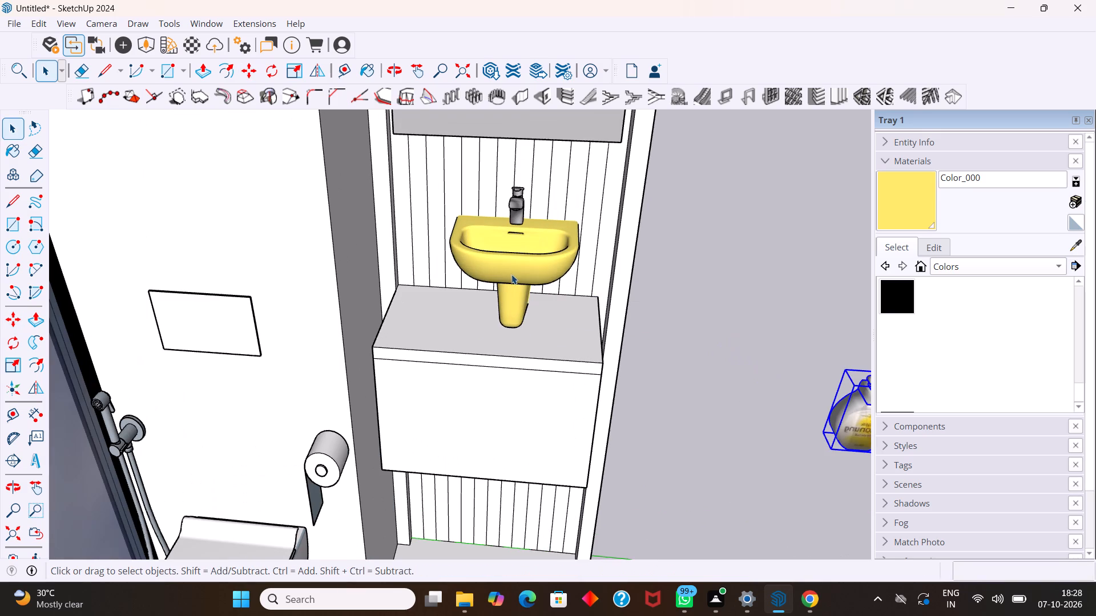
left_click(511, 274)
key("s")
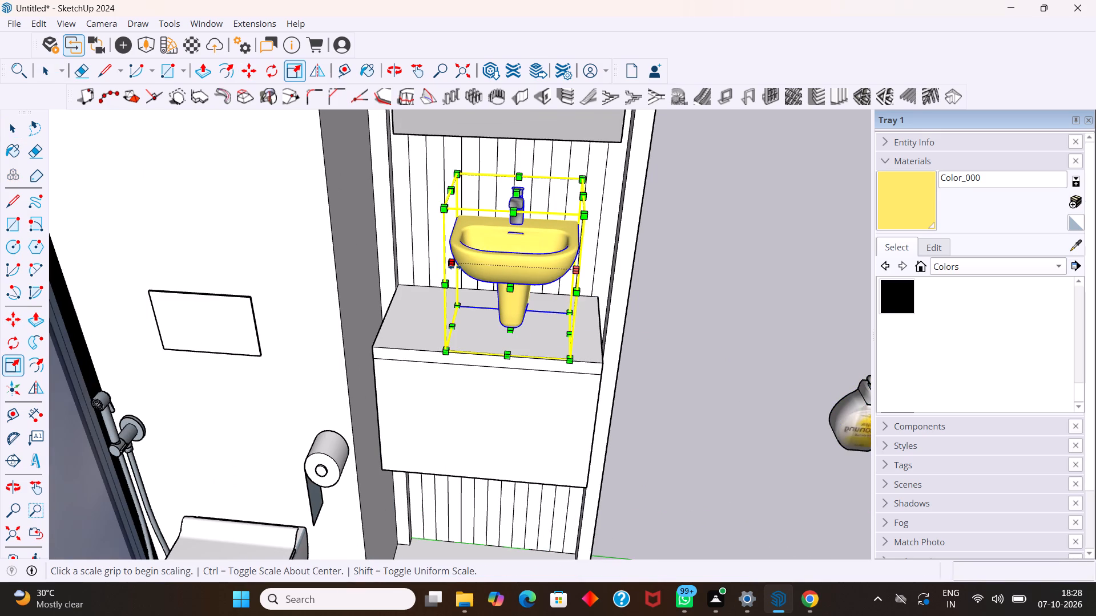
left_click_drag(455, 267, 408, 274)
Shift the widened washbasin slightly along the vanity top, away from the toilet, toward the vanity's outer edge.
middle_click_drag(503, 280, 512, 291)
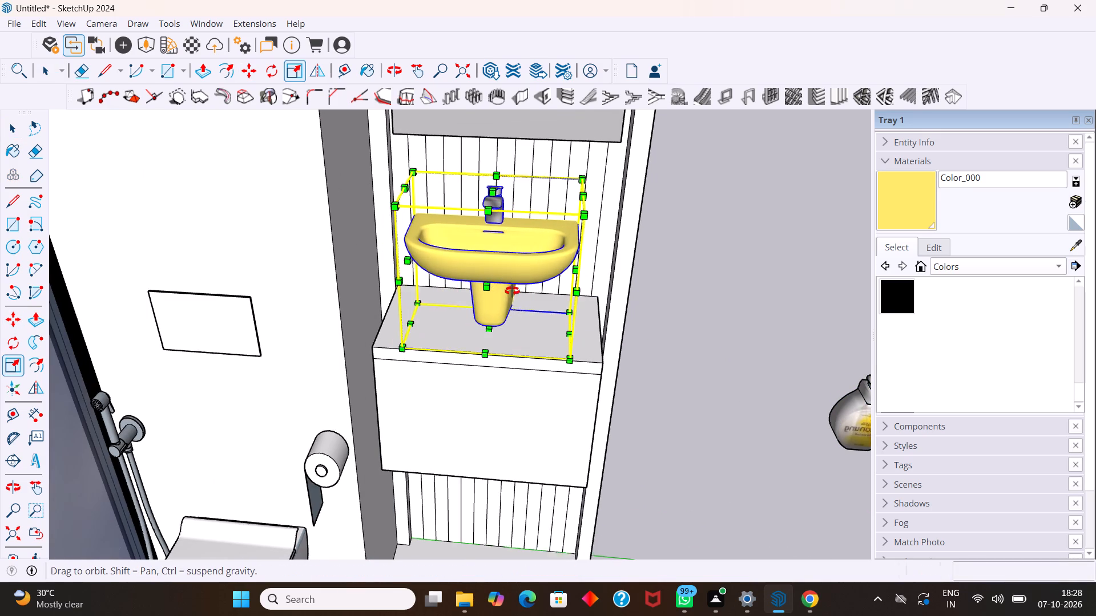
middle_click_drag(512, 291, 535, 509)
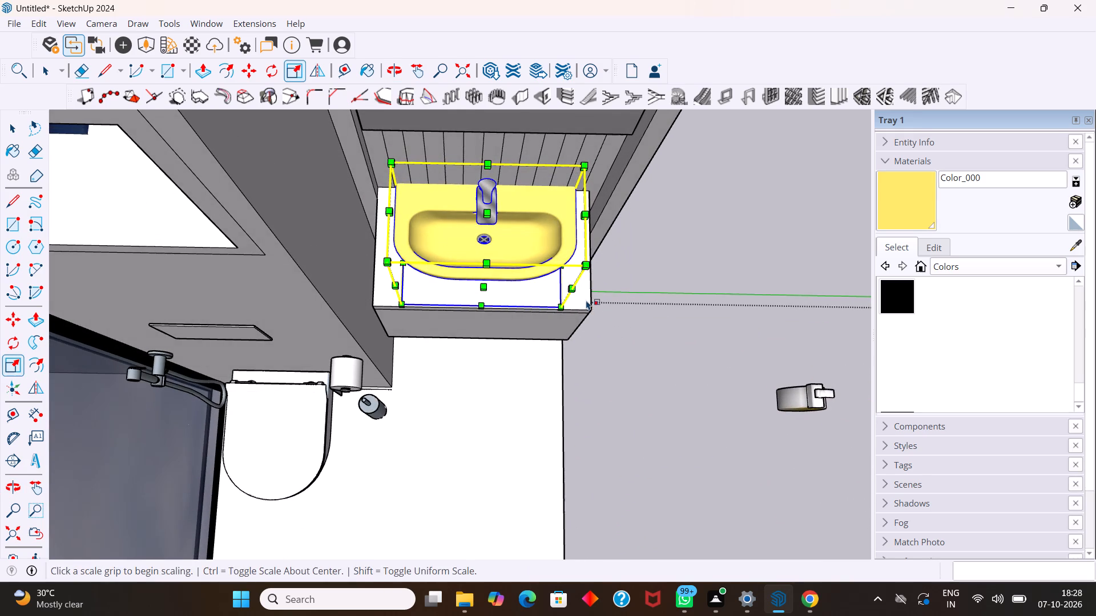
middle_click_drag(585, 297, 566, 278)
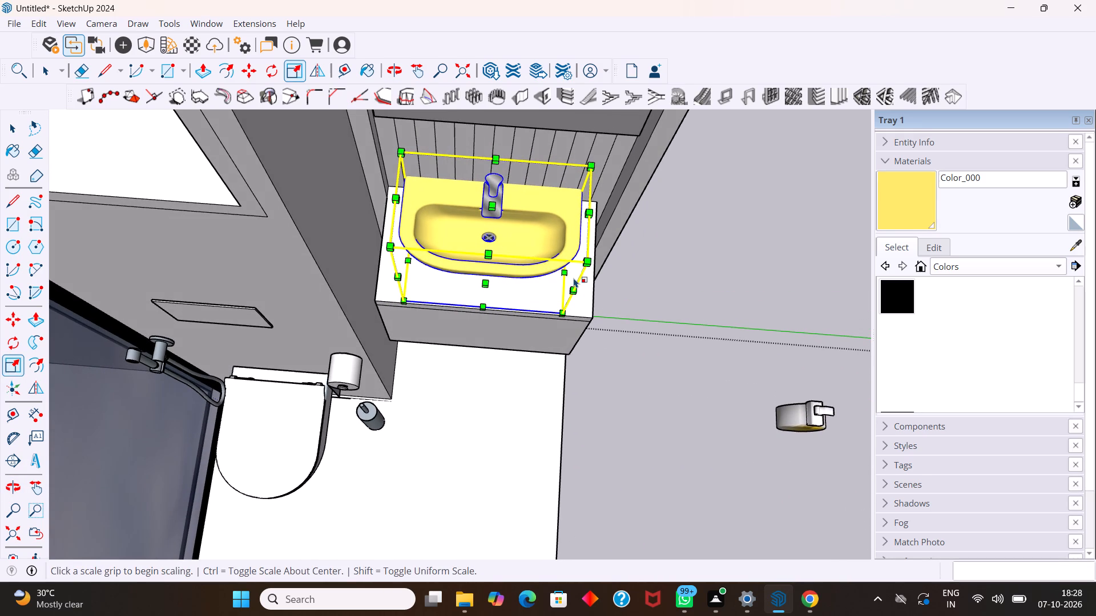
key("m")
left_click(565, 319)
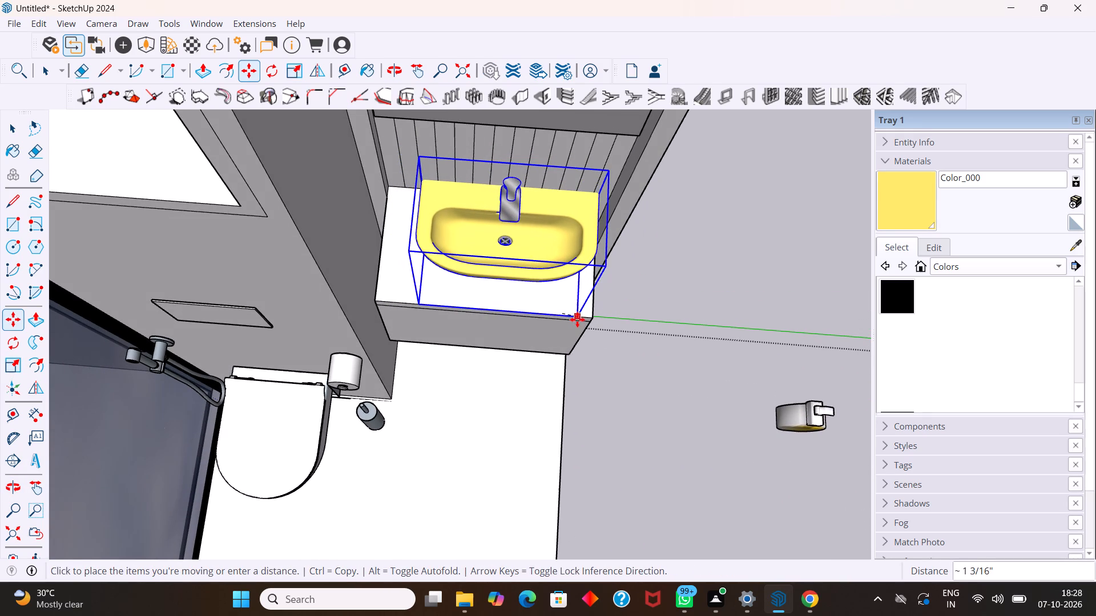
left_click(580, 321)
left_click(581, 321)
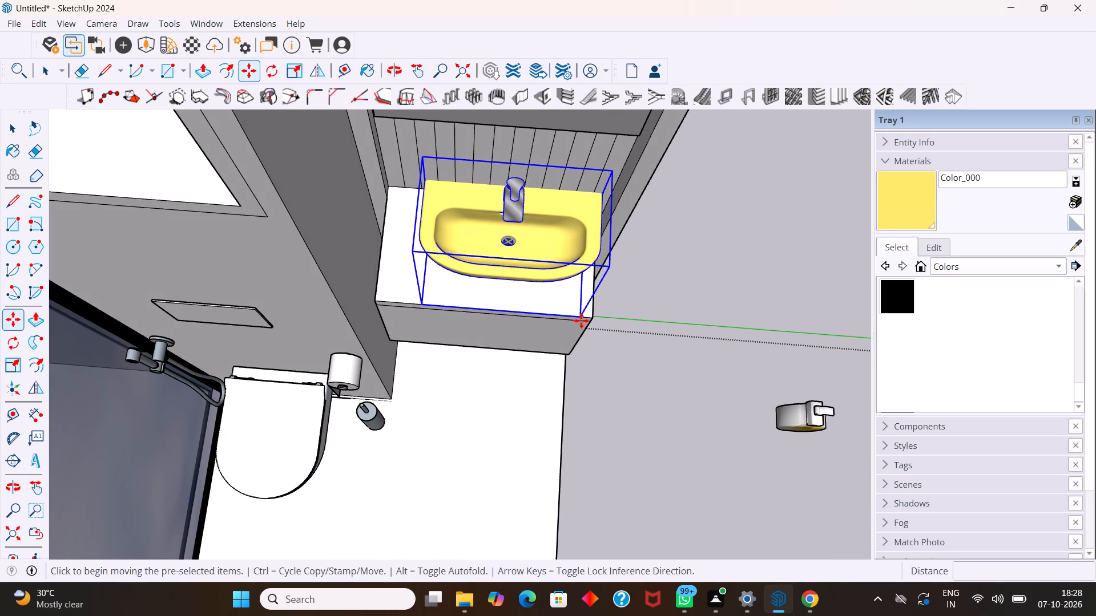
key("space")
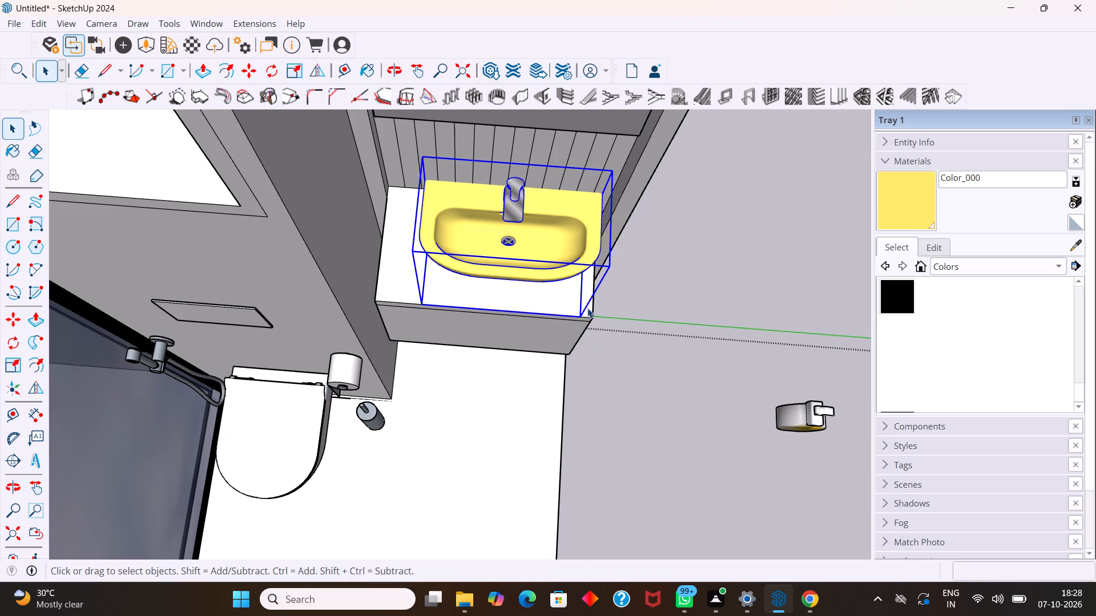
Examine the washbasin's placement in both bathroom versions and beside the surrounding accessories.
scroll(586, 305, "down", 7)
middle_click_drag(570, 314, 531, 166)
scroll(531, 167, "down", 5)
middle_click_drag(566, 268, 555, 180)
scroll(550, 177, "down", 11)
middle_click_drag(583, 287, 606, 242)
scroll(607, 241, "up", 1)
scroll(606, 240, "down", 11)
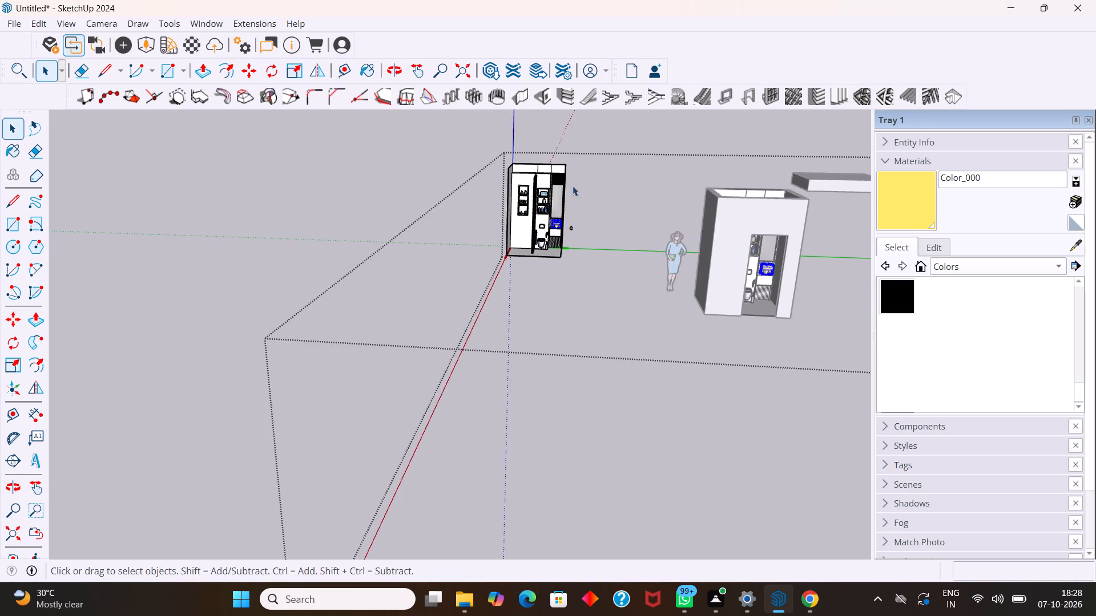
scroll(545, 144, "up", 15)
middle_click_drag(620, 282, 616, 275)
scroll(645, 427, "up", 4)
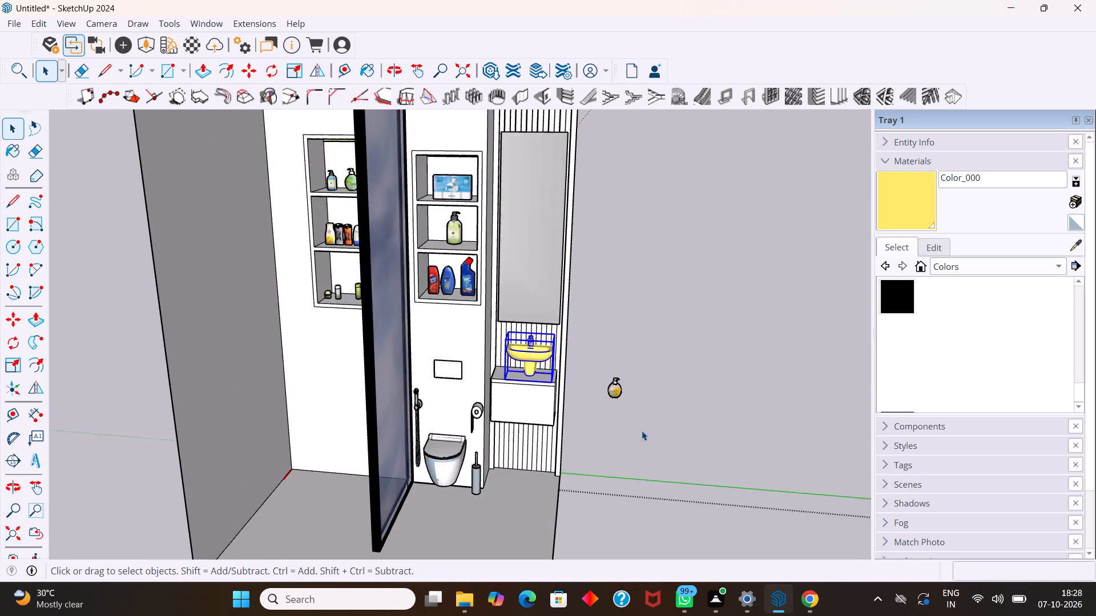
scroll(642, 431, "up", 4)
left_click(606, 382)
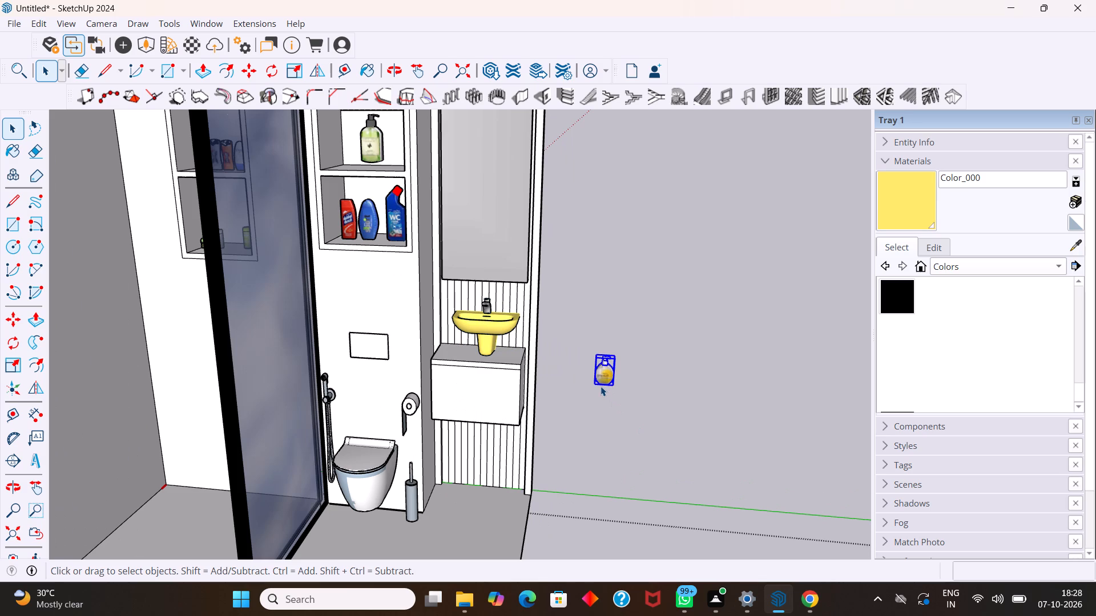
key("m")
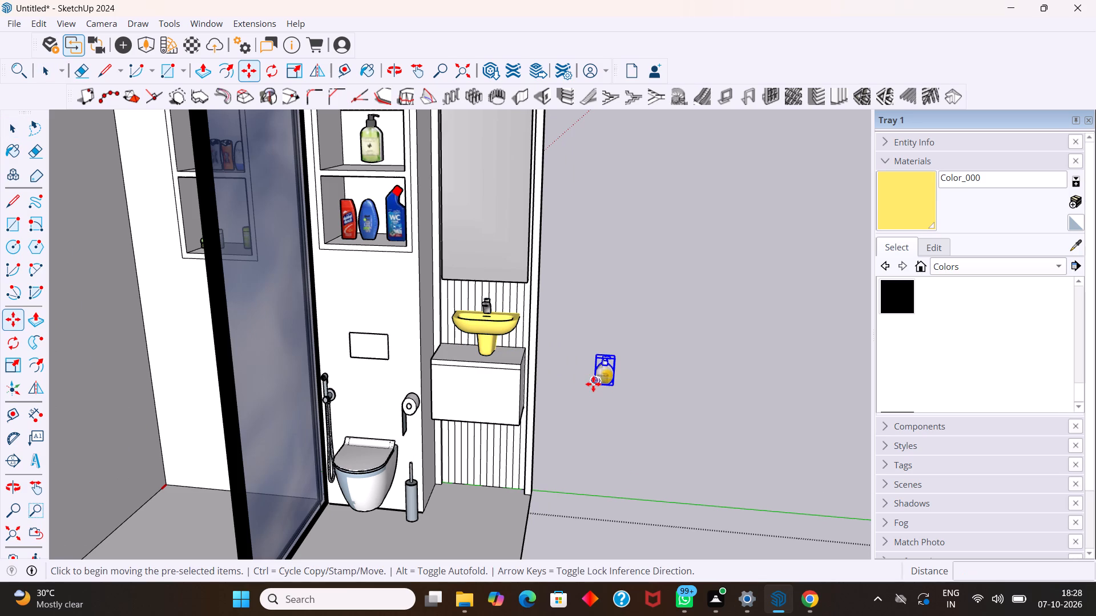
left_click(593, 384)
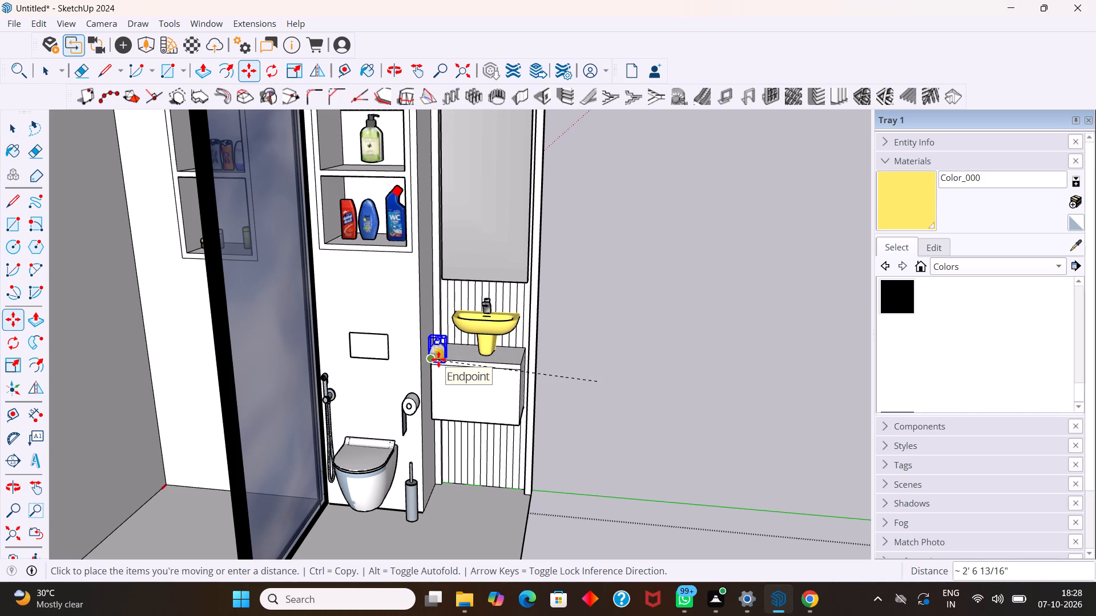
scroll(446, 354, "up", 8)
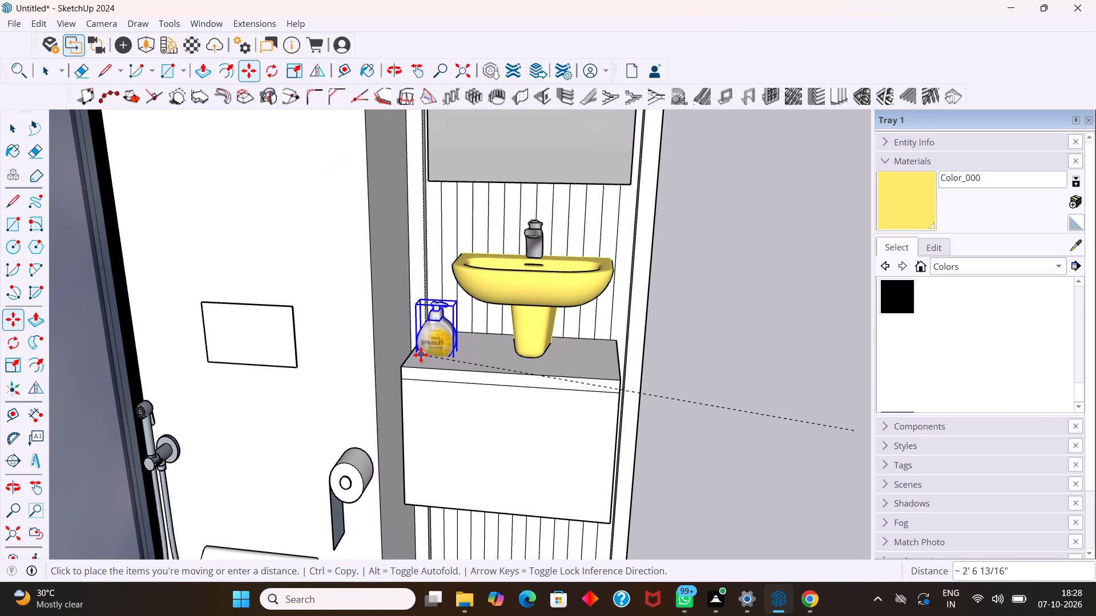
Scale the soap bottle down uniformly so it suits the space left beside the washbasin.
key("s")
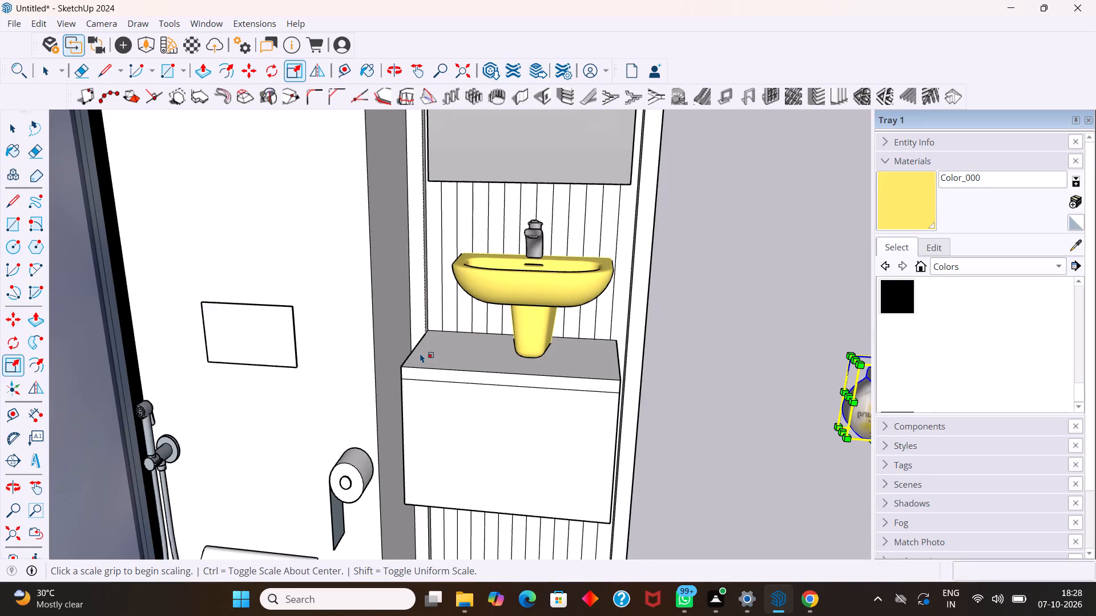
scroll(440, 356, "down", 5)
left_click_drag(700, 366, 695, 375)
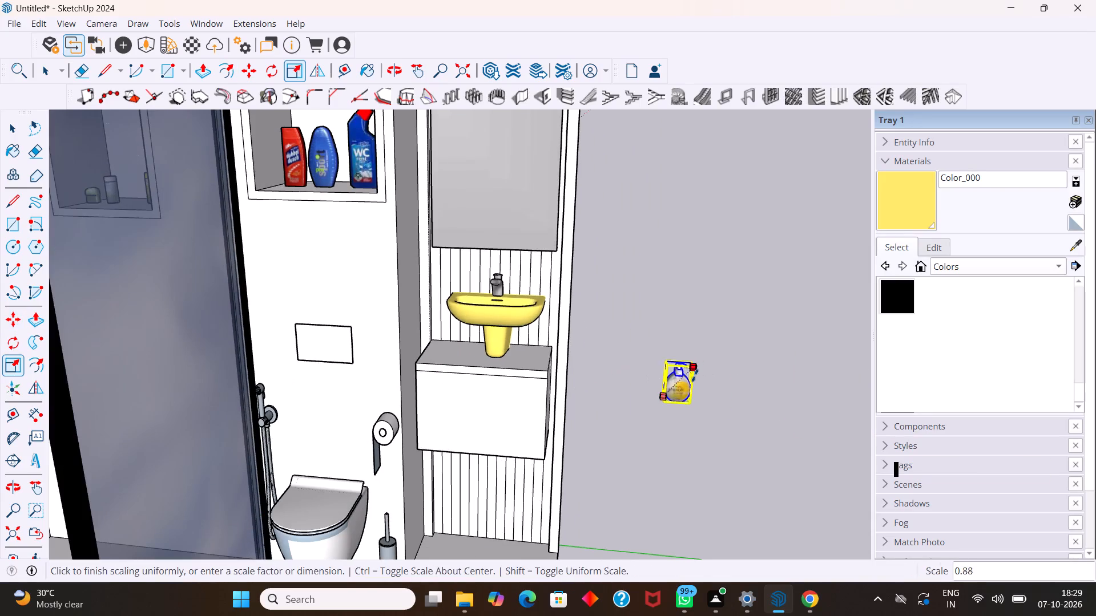
left_click_drag(695, 375, 690, 382)
Move the reduced soap bottle about 2' 7 1/16" back onto the vanity top, into the rear corner on the toilet side.
key("m")
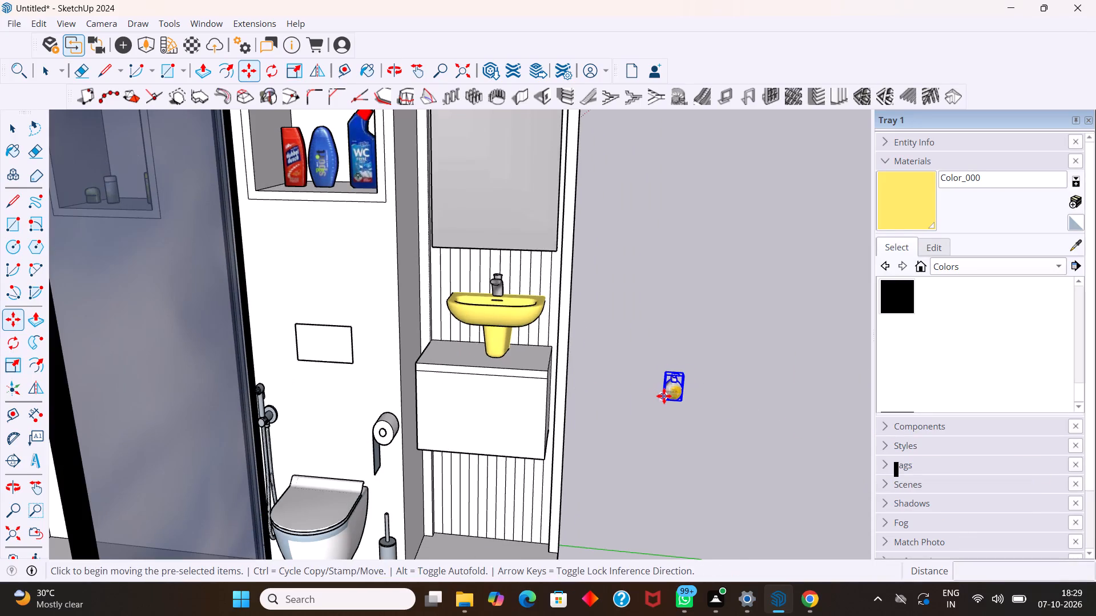
left_click(664, 396)
scroll(433, 345, "up", 8)
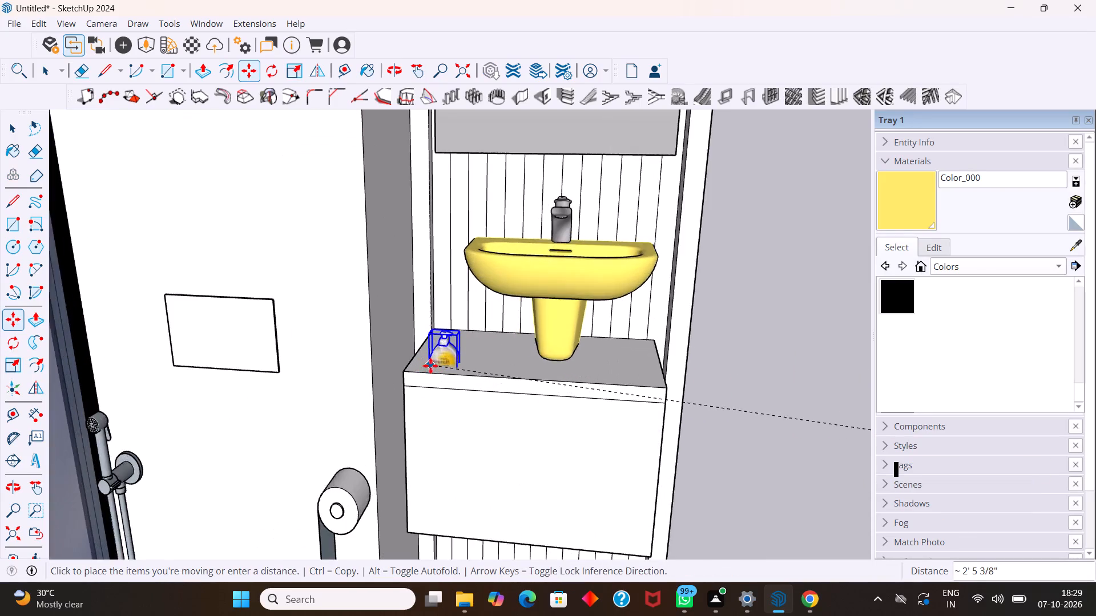
scroll(430, 366, "up", 5)
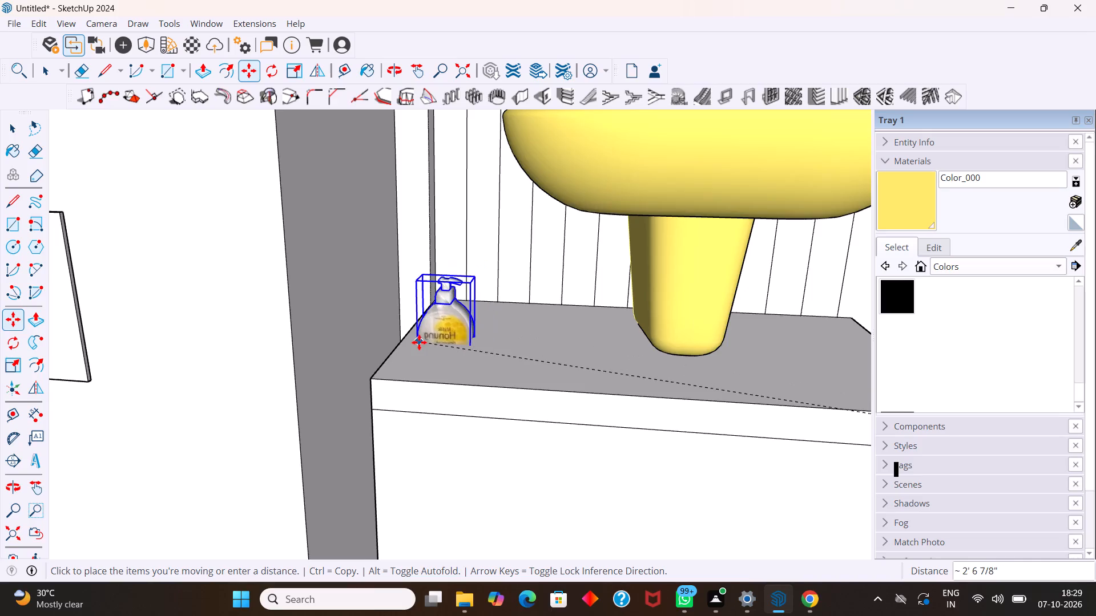
left_click(425, 337)
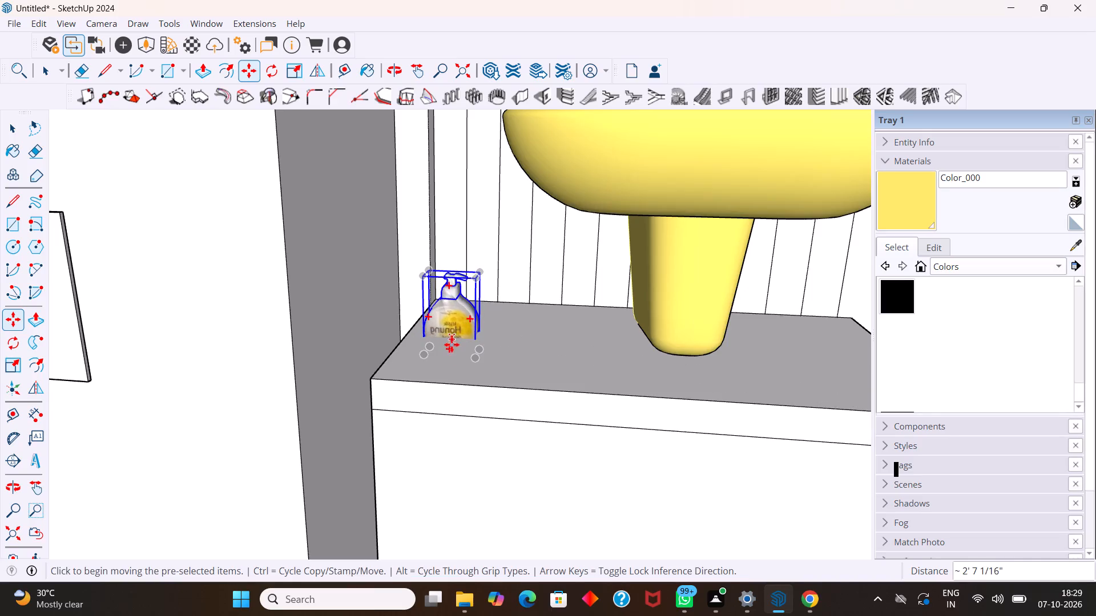
Raise the soap bottle about 11/16" so its base sits on the vanity top.
key("m")
left_click(429, 348)
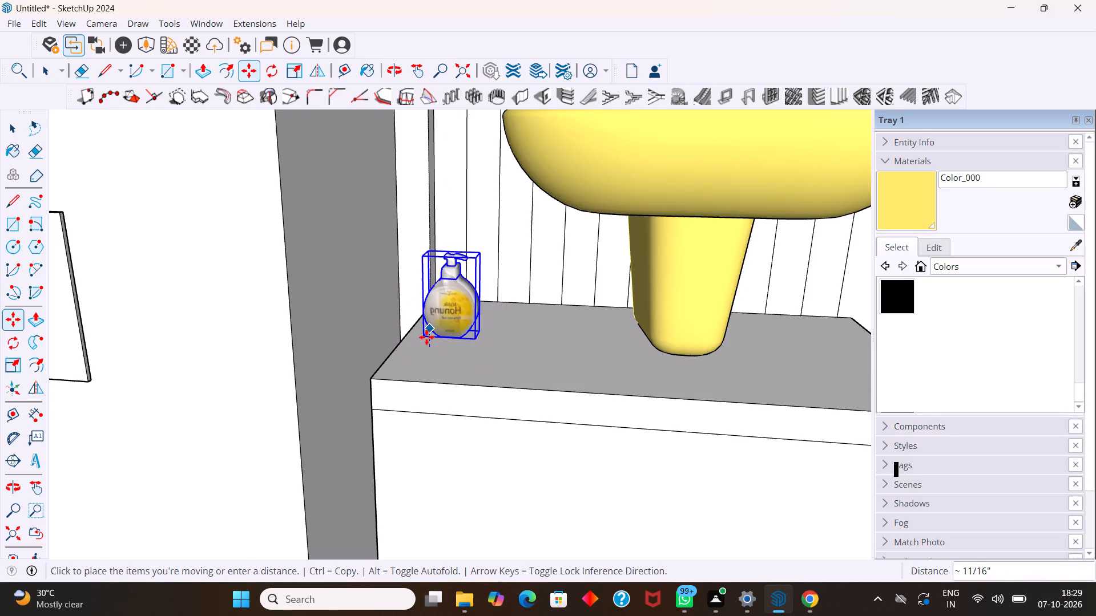
left_click(426, 335)
Scale the soap bottle up uniformly so it stands larger in the vanity's rear corner beside the washbasin.
key("s")
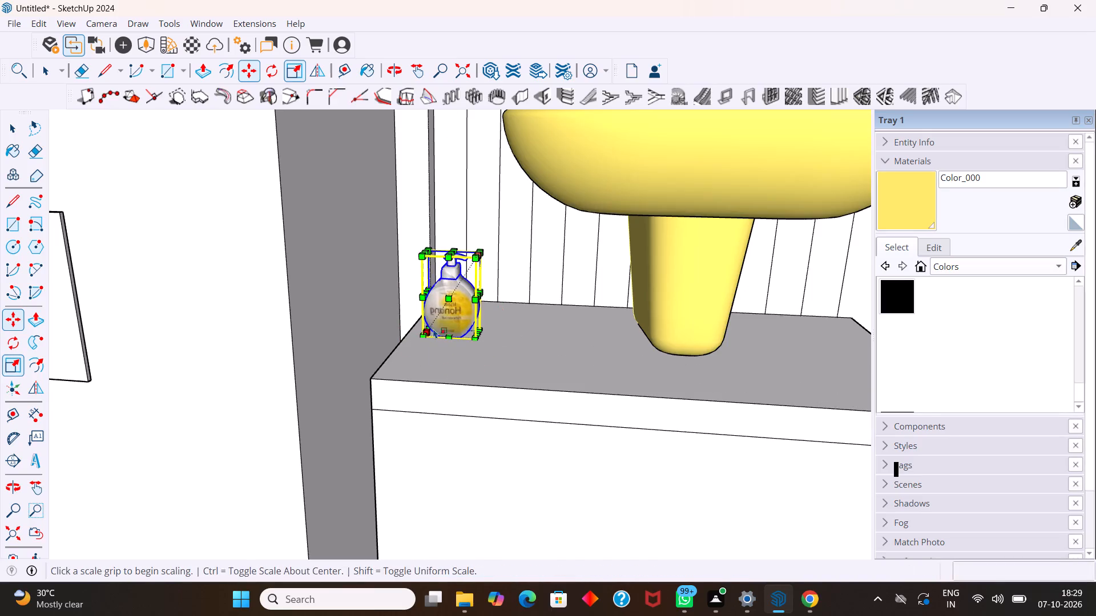
left_click_drag(472, 260, 495, 232)
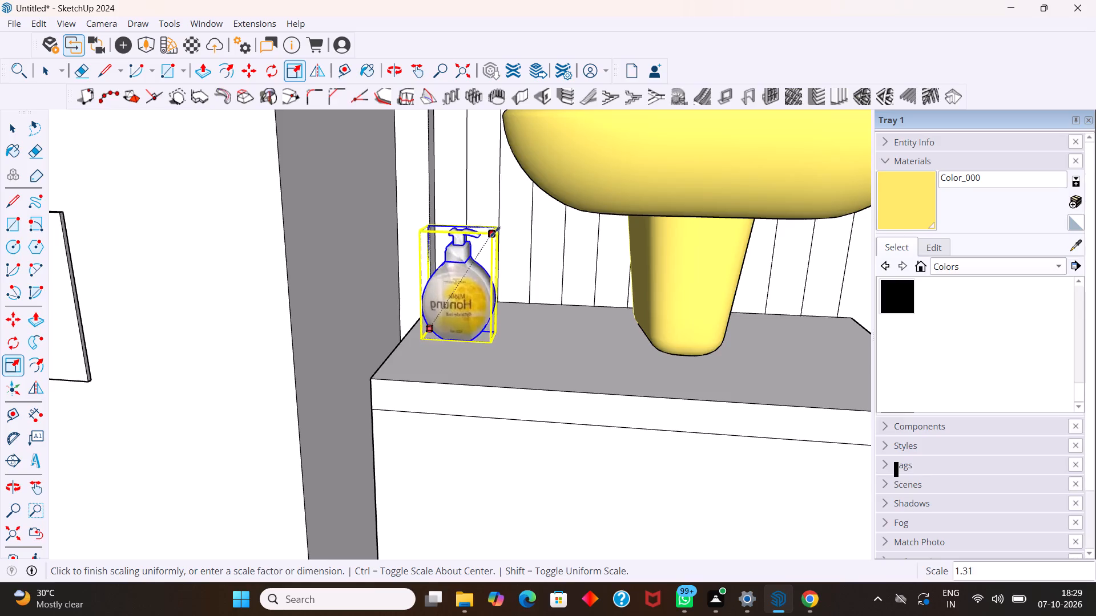
left_click_drag(495, 232, 517, 220)
key("space")
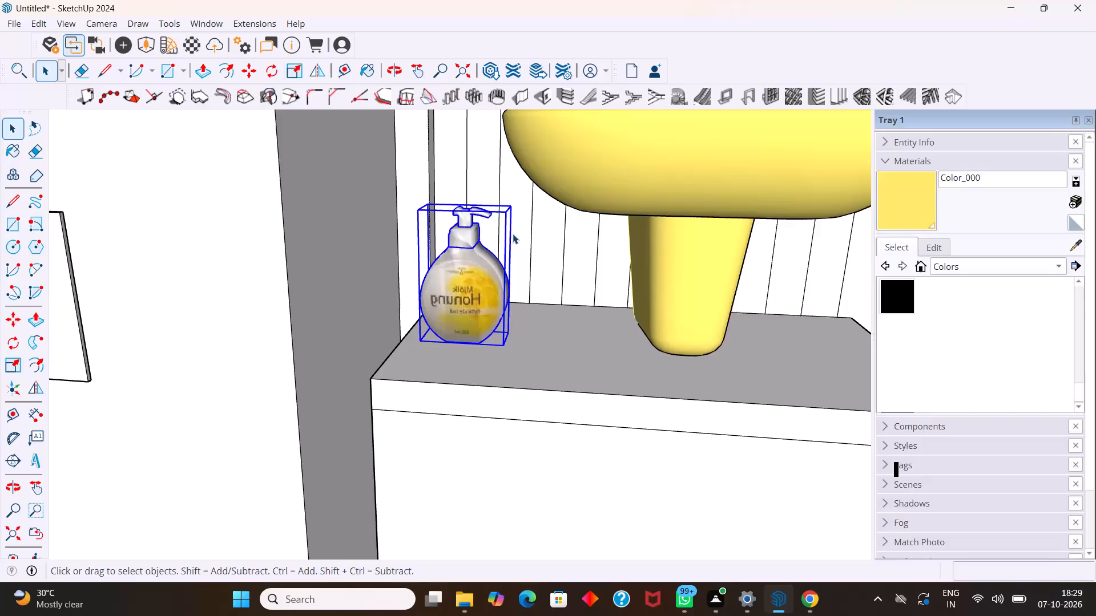
Paint the back walls around the toilet niche and the shower niche with Carrera Marble from the Stone materials.
scroll(510, 245, "down", 8)
scroll(509, 238, "up", 1)
scroll(509, 238, "down", 2)
scroll(483, 196, "down", 17)
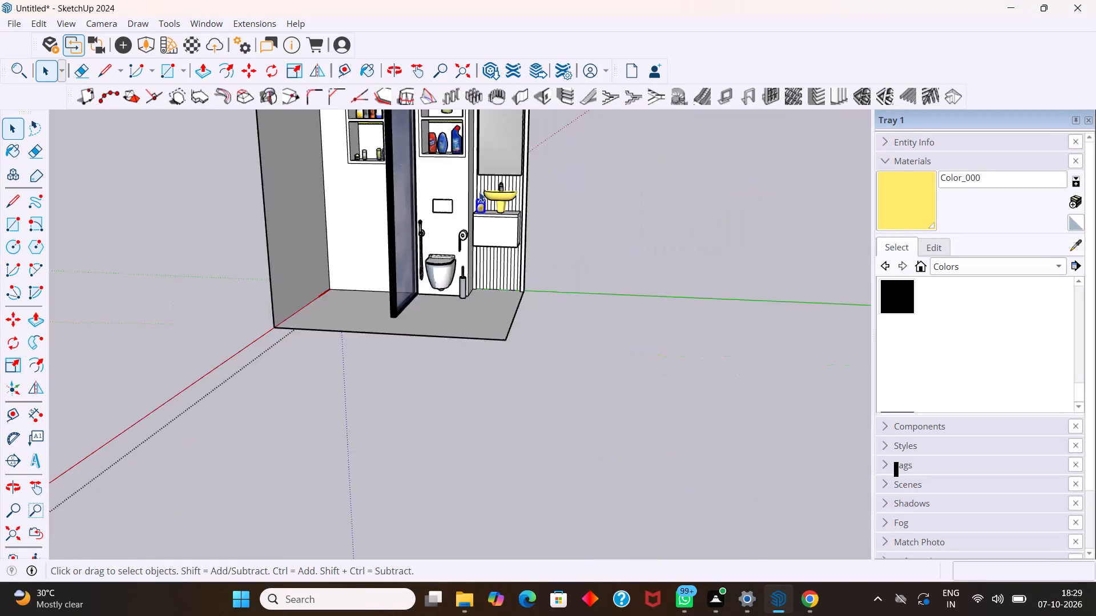
scroll(479, 192, "down", 16)
middle_click(476, 191)
scroll(453, 128, "up", 7)
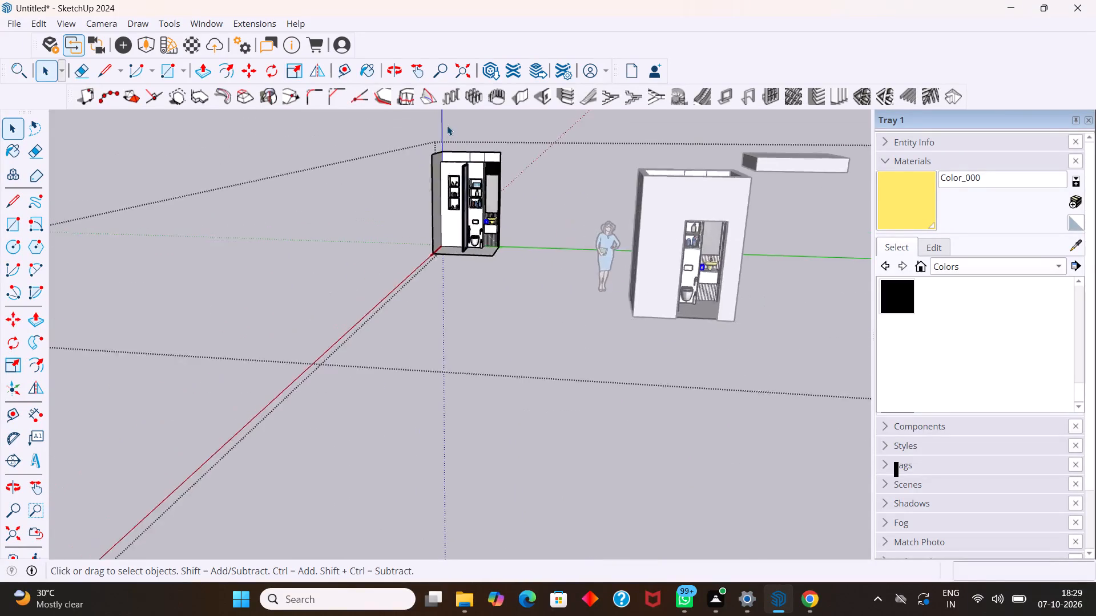
scroll(447, 125, "up", 12)
middle_click_drag(518, 207, 562, 257)
scroll(505, 257, "up", 3)
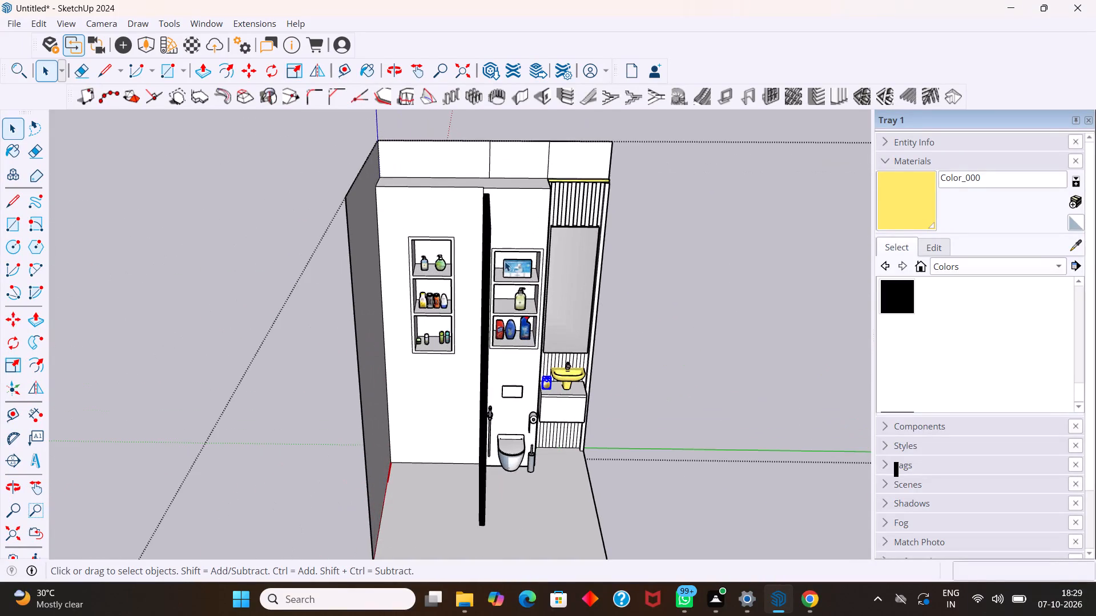
left_click(996, 258)
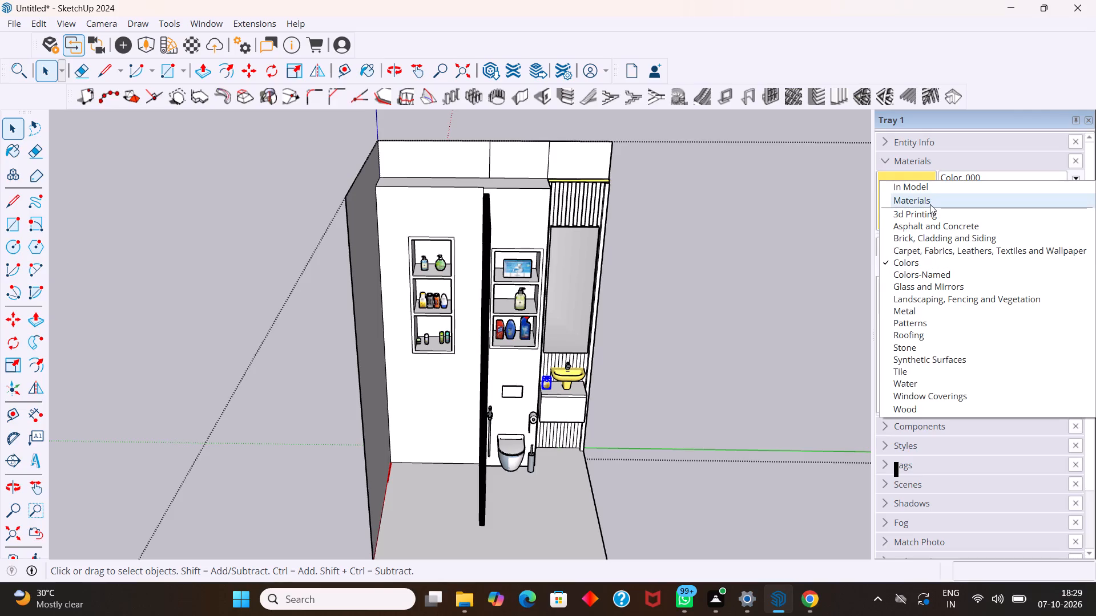
left_click(945, 347)
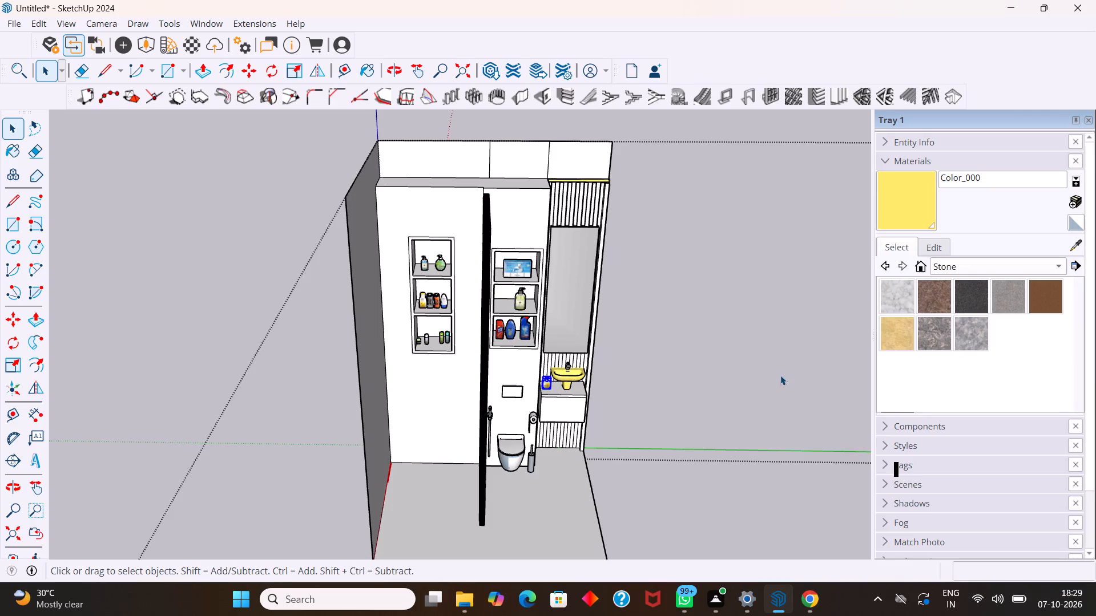
left_click(884, 291)
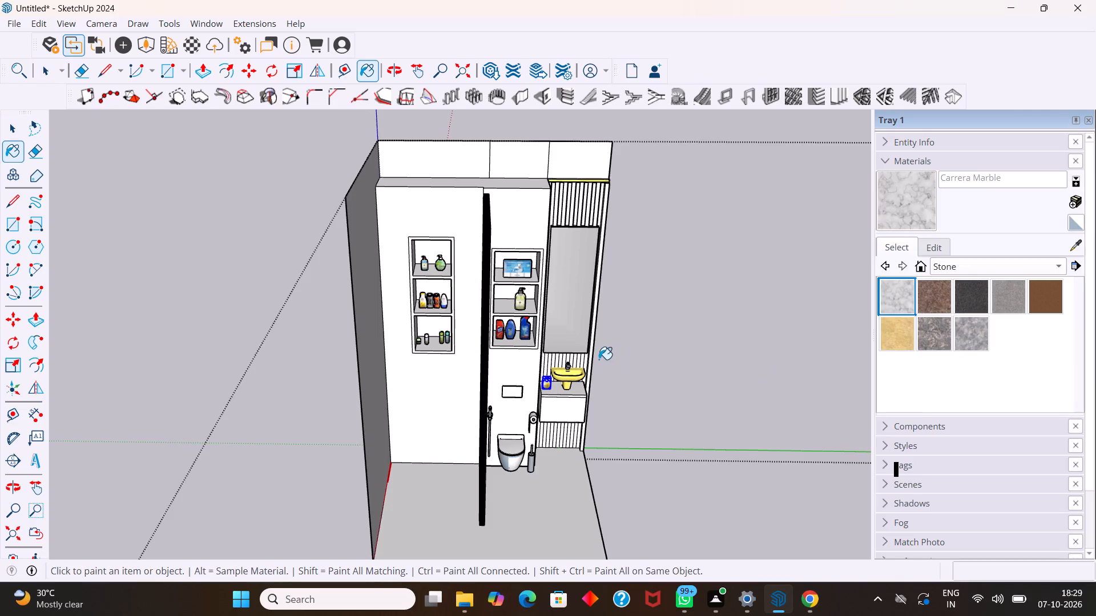
middle_click_drag(586, 360, 603, 364)
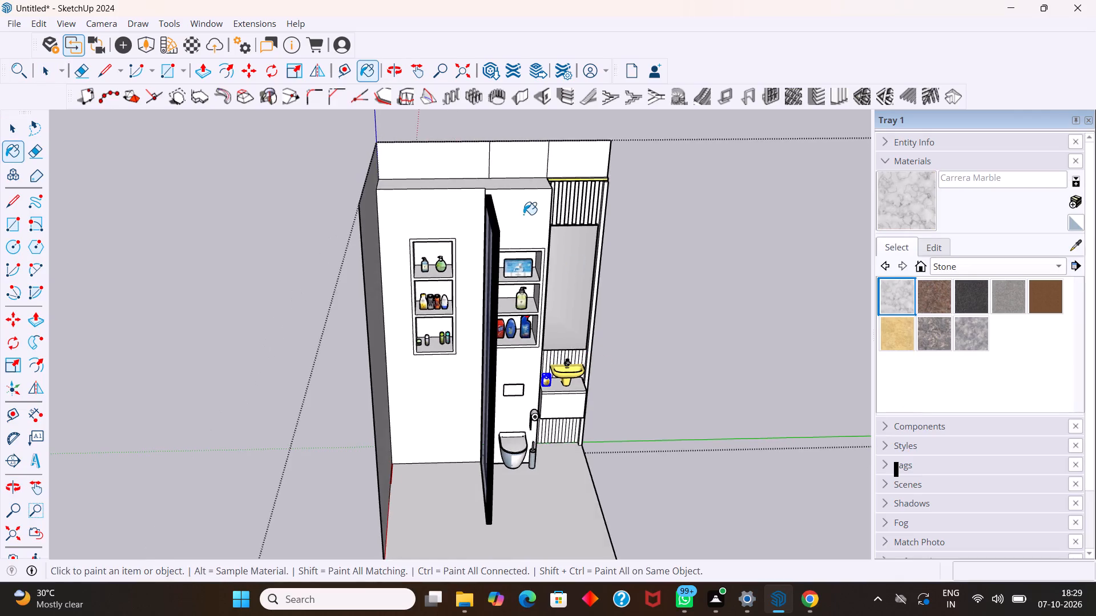
left_click(523, 213)
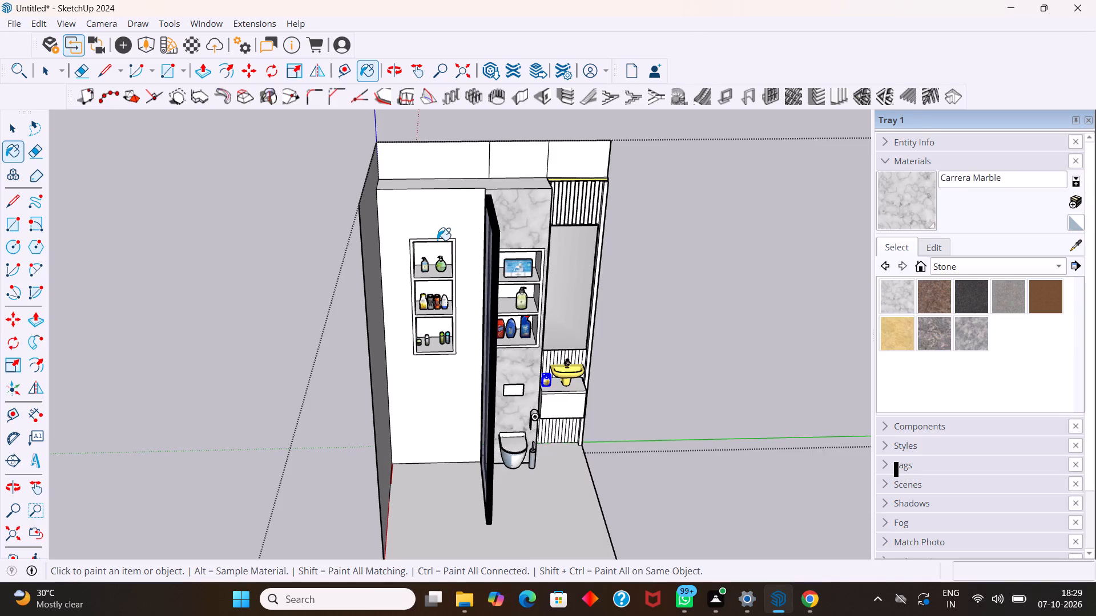
left_click(429, 228)
Examine the marble back walls and the glass partition from above and from the front.
middle_click_drag(434, 226, 532, 221)
scroll(494, 180, "up", 9)
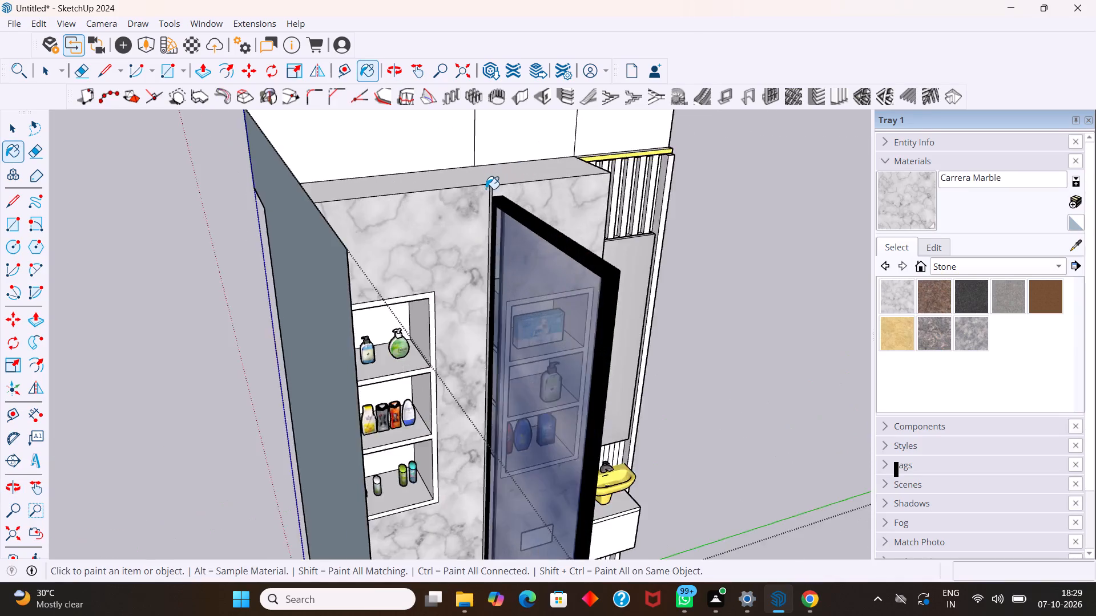
scroll(486, 189, "up", 7)
middle_click_drag(491, 186, 591, 241)
scroll(590, 238, "down", 7)
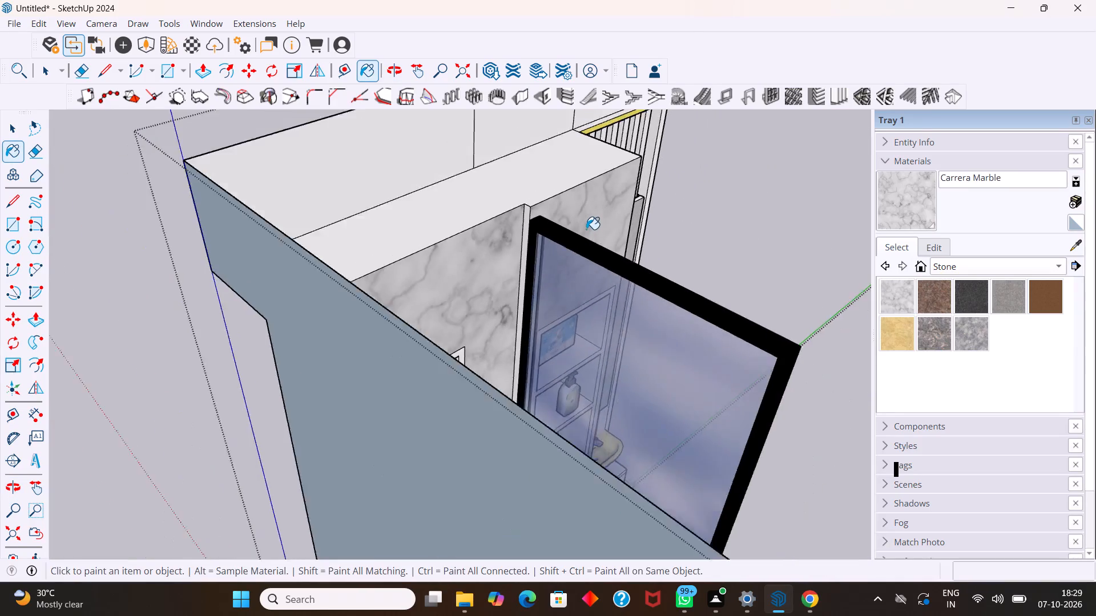
scroll(586, 229, "down", 1)
middle_click_drag(606, 236, 353, 254)
middle_click(353, 254)
scroll(353, 250, "down", 2)
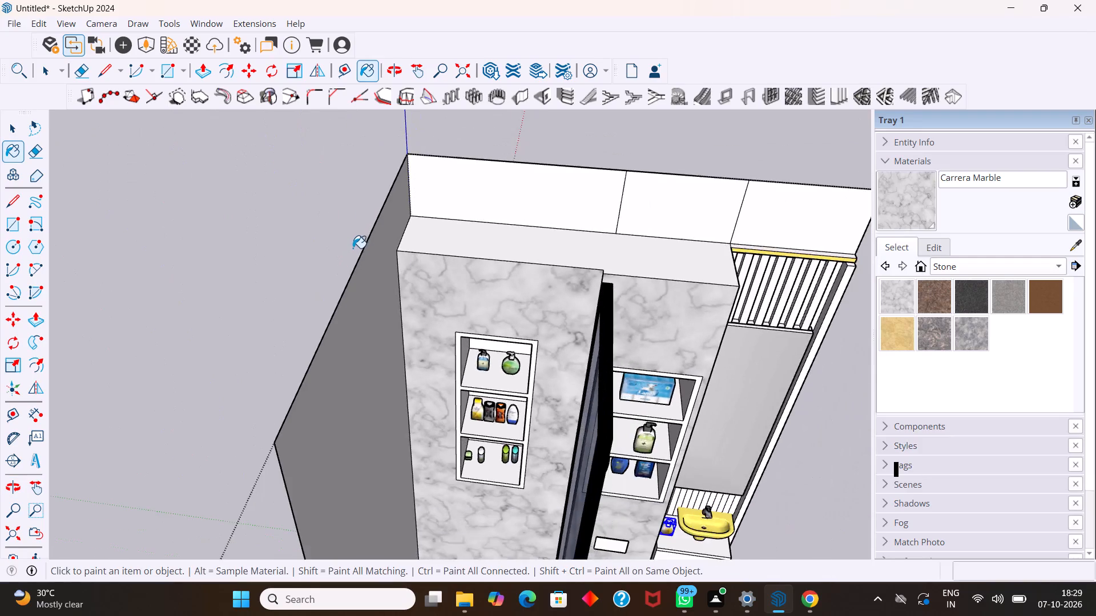
scroll(352, 244, "down", 7)
middle_click_drag(453, 361, 469, 246)
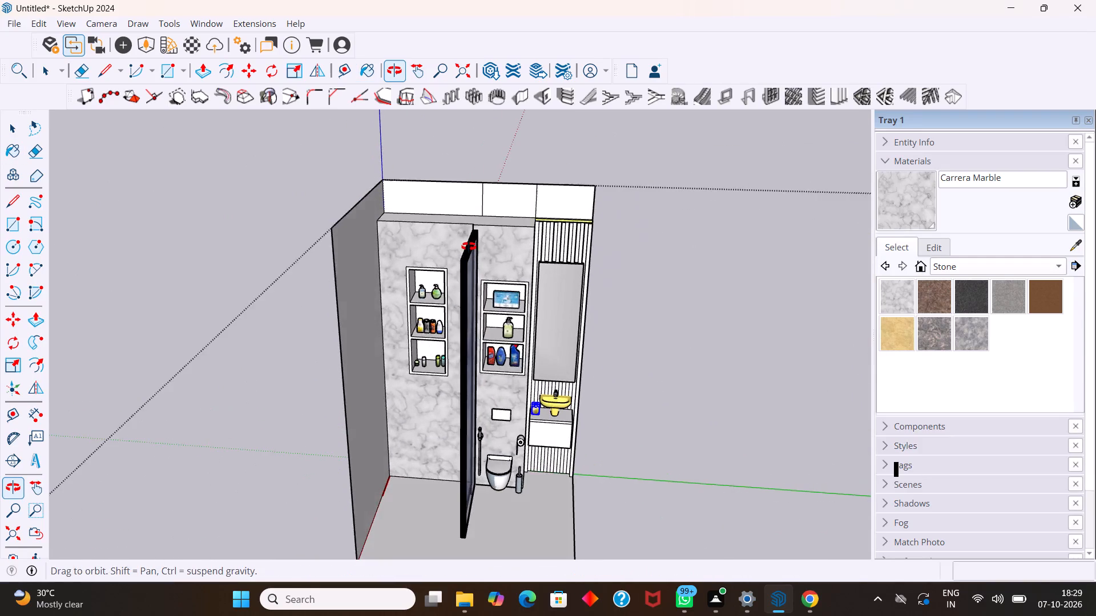
middle_click_drag(469, 246, 465, 242)
scroll(462, 242, "down", 5)
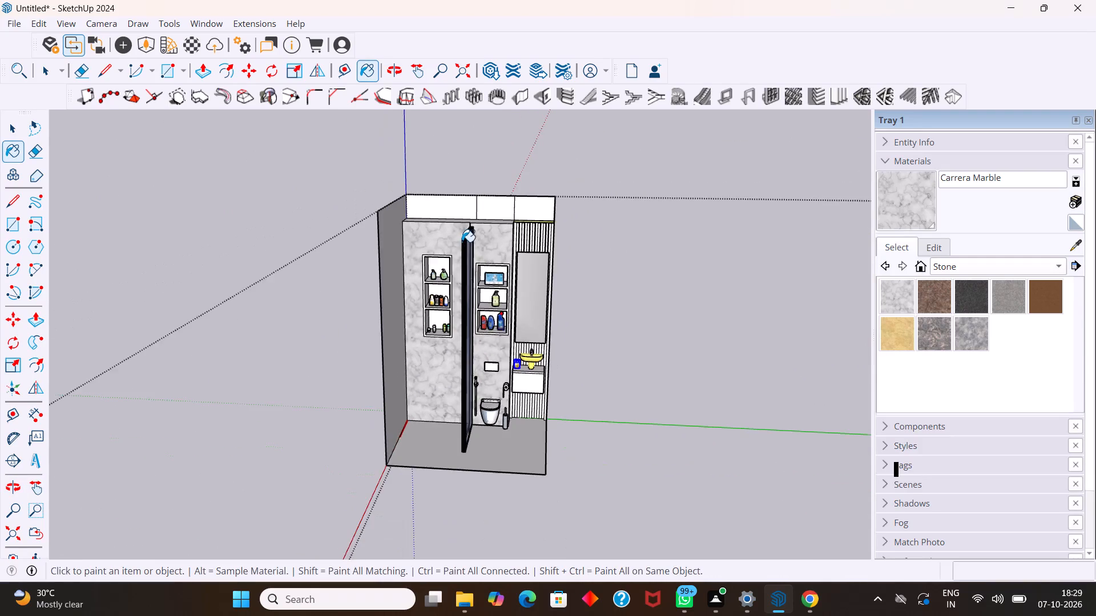
scroll(461, 242, "down", 3)
key("space")
Close the bathroom group's editing levels to return to the whole model.
scroll(445, 250, "down", 4)
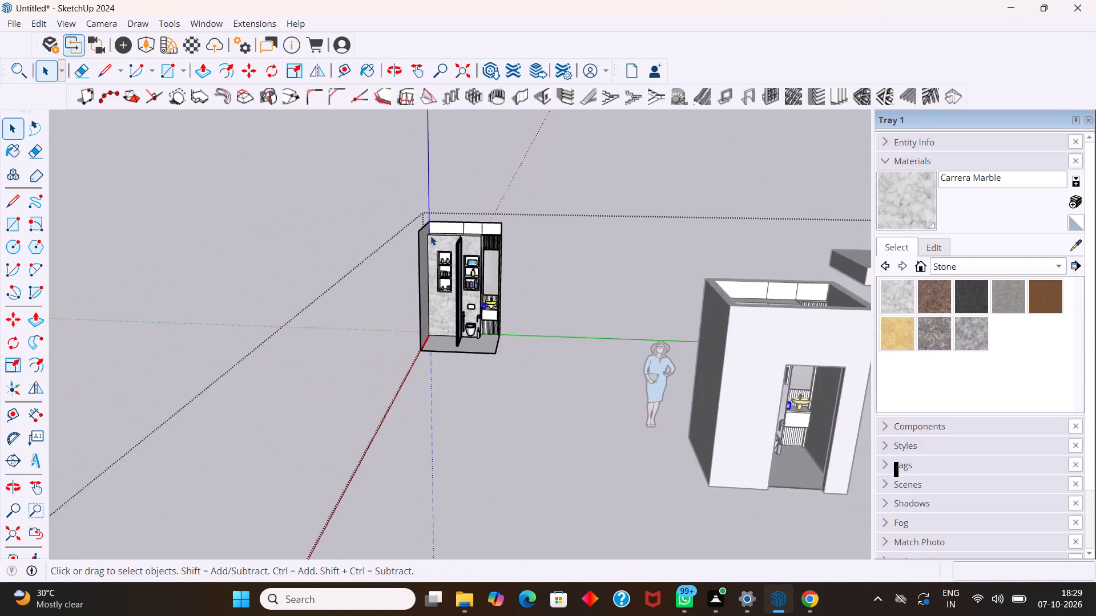
scroll(425, 233, "down", 8)
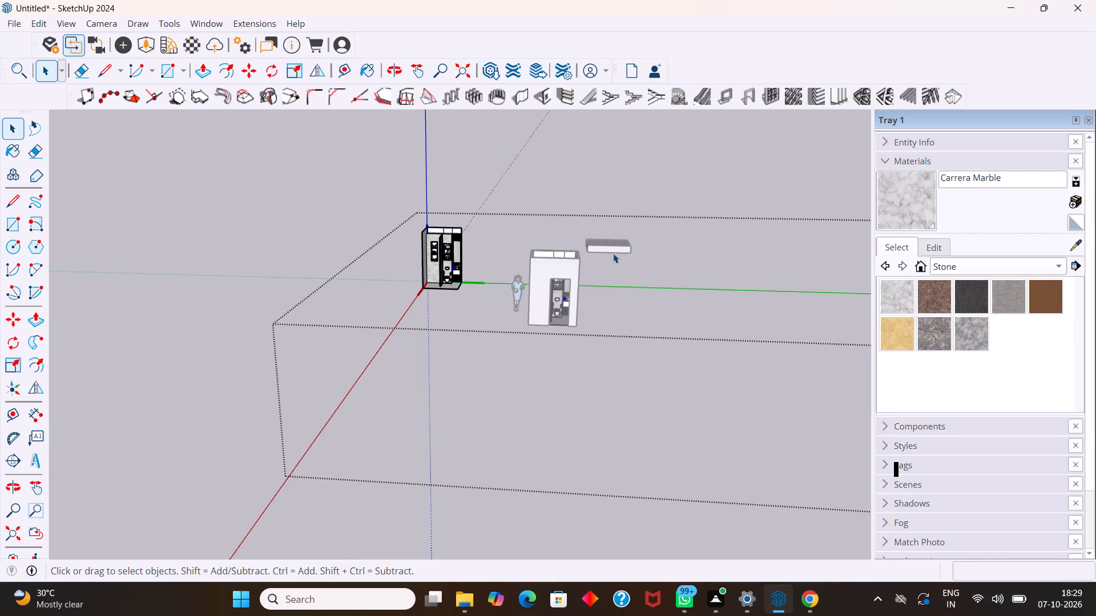
double_click(610, 309)
left_click(426, 245)
left_click(434, 261)
left_click(486, 257)
double_click(490, 387)
double_click(462, 505)
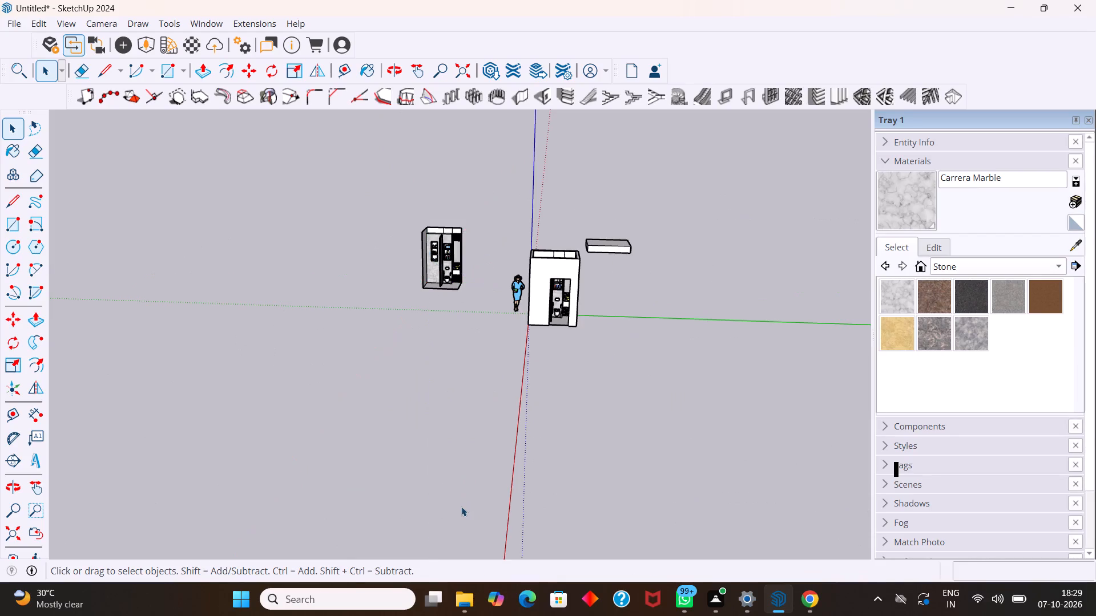
Move the detached ceiling slab about 9' 5 3/16" onto the open top of the walled bathroom, fitted between its walls.
scroll(616, 306, "up", 5)
left_click(609, 238)
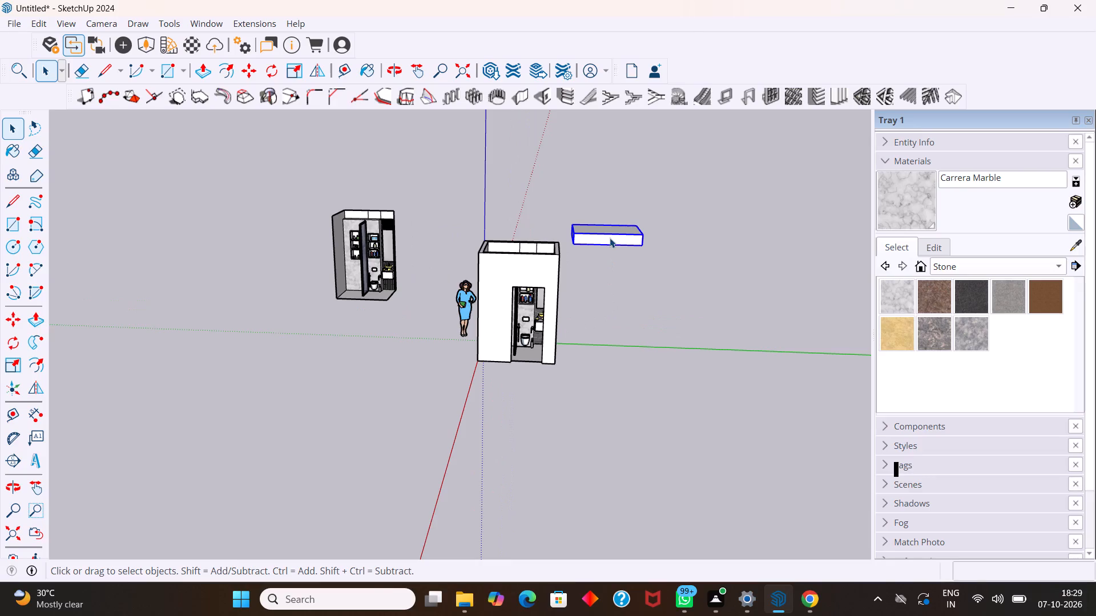
left_click(616, 274)
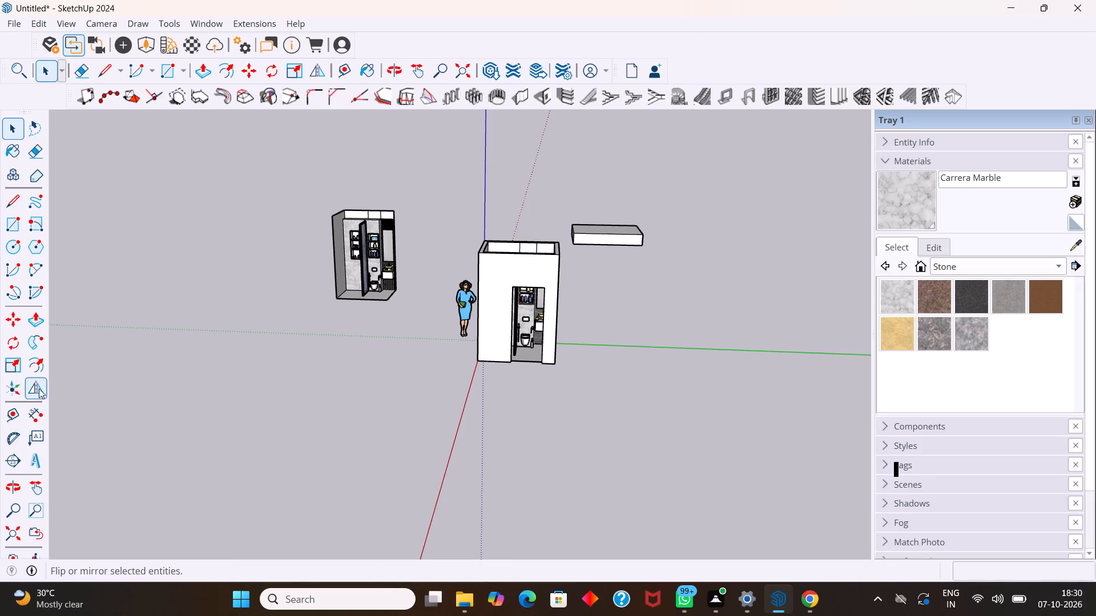
left_click(39, 387)
left_click(620, 233)
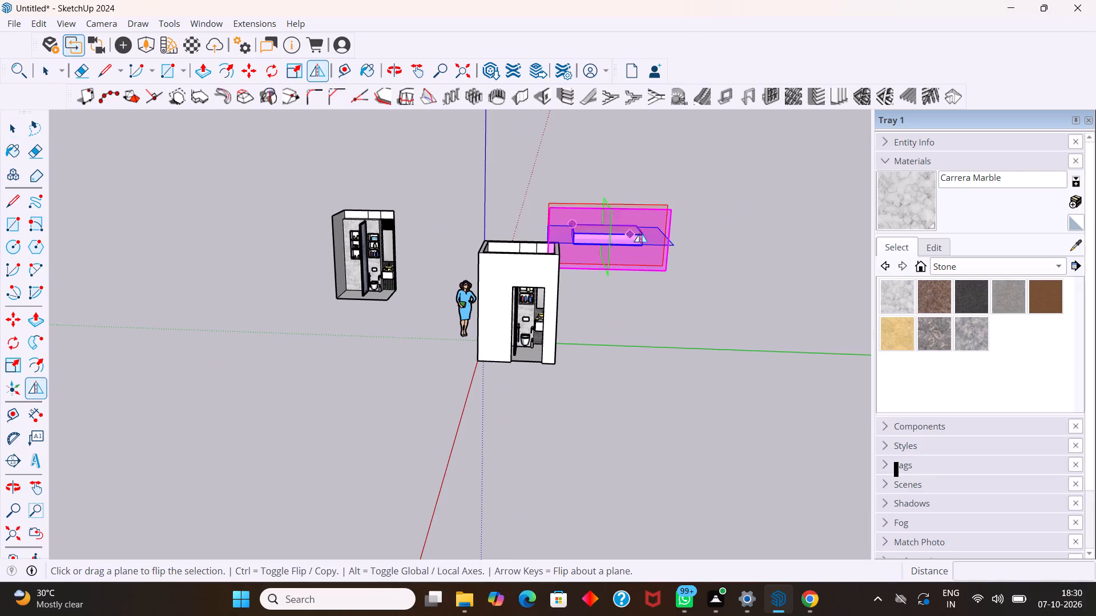
key("space")
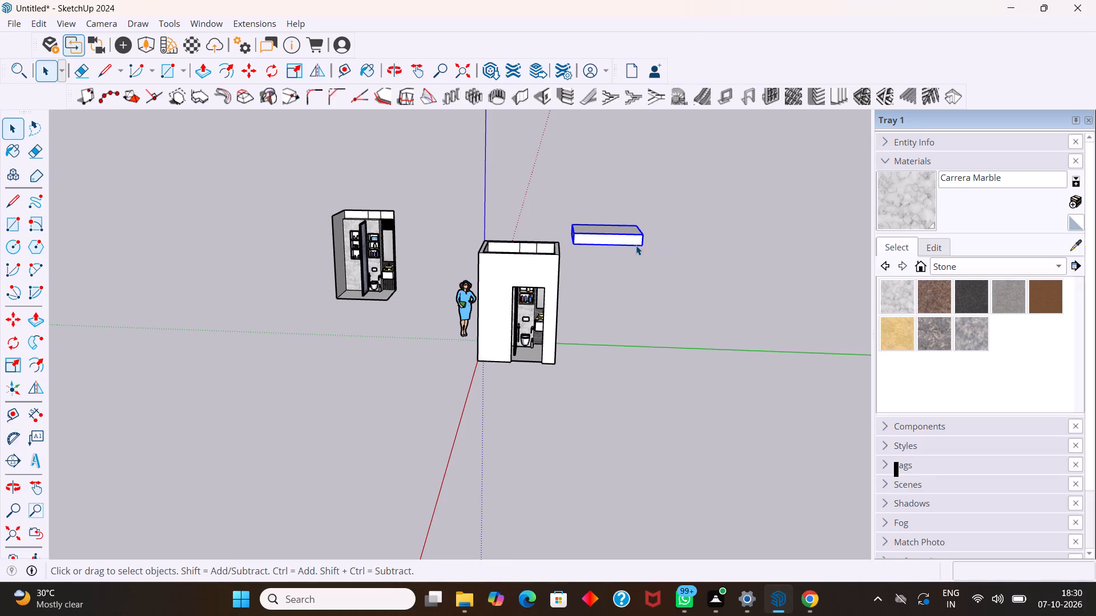
key("m")
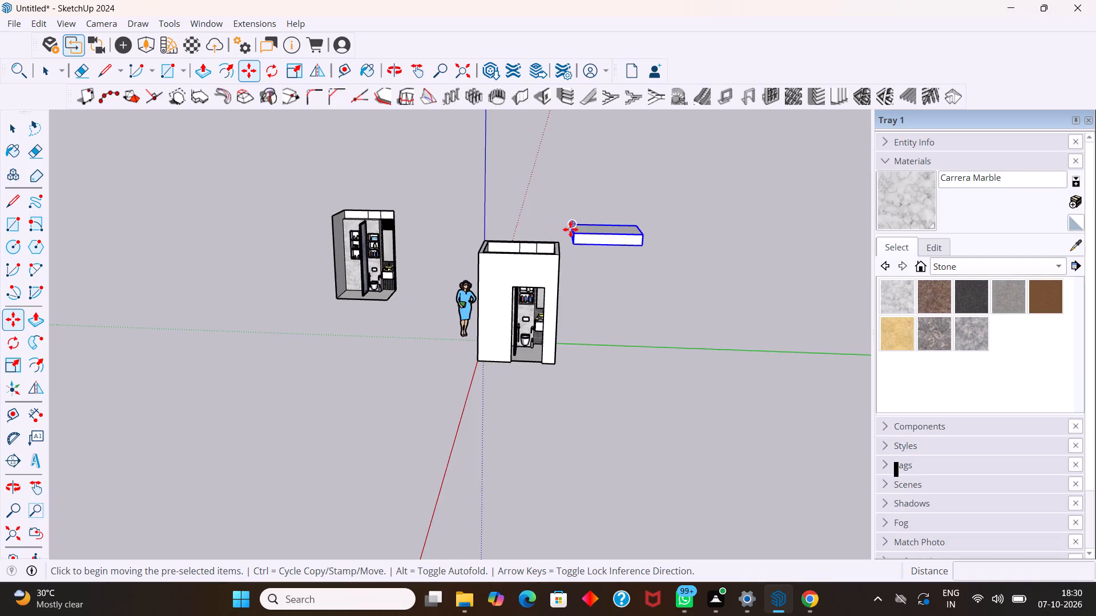
scroll(570, 229, "up", 8)
left_click(558, 244)
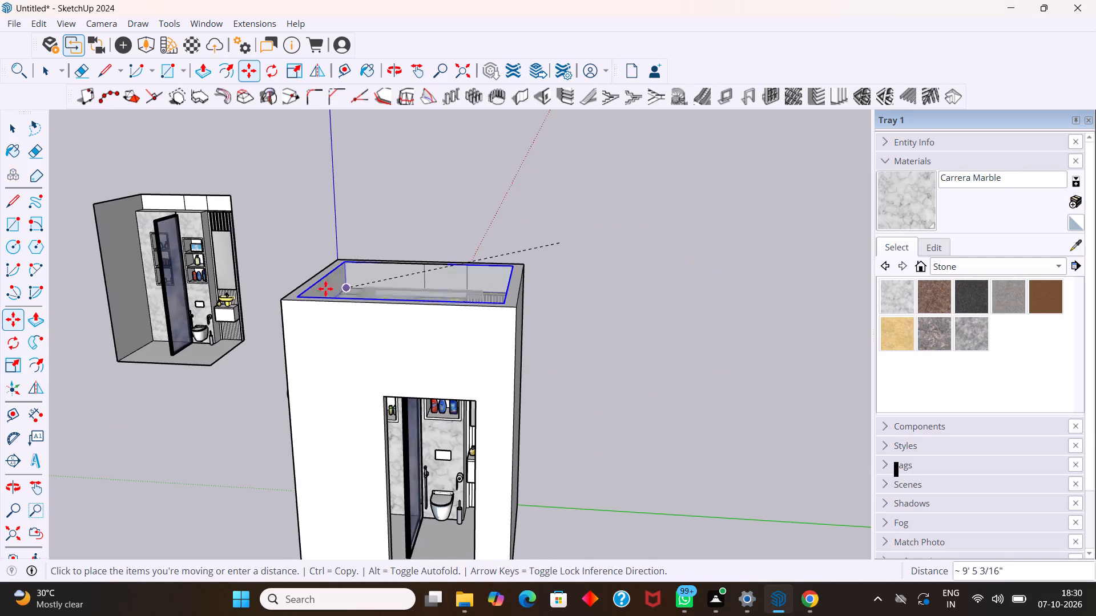
left_click(340, 286)
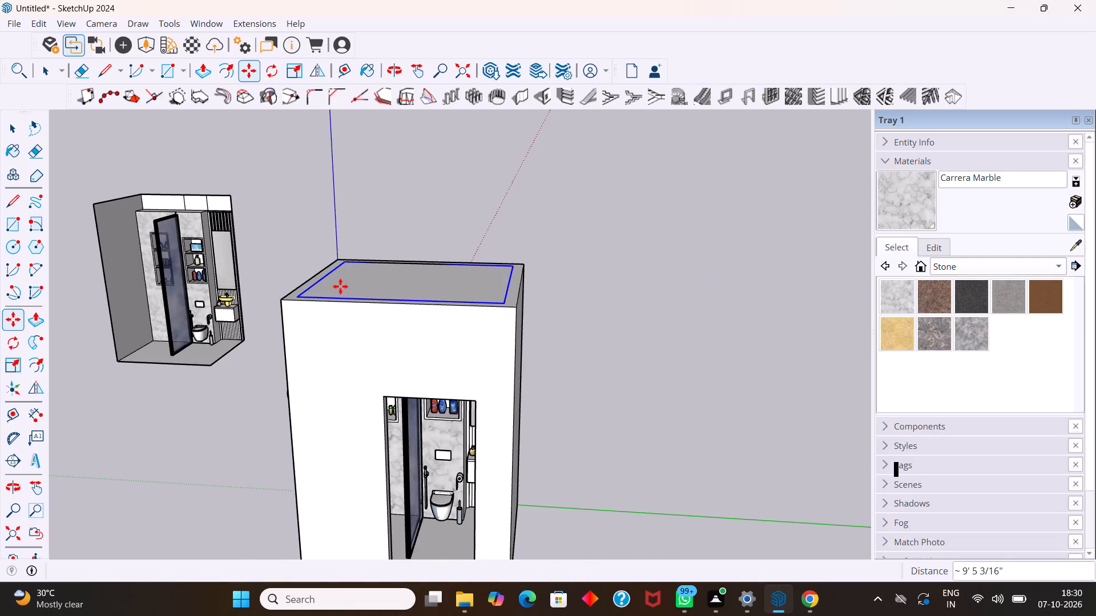
key("space")
Paint the walled bathroom's inner side wall beside the vanity with Carrera Marble.
scroll(420, 415, "up", 4)
middle_click_drag(450, 490, 482, 437)
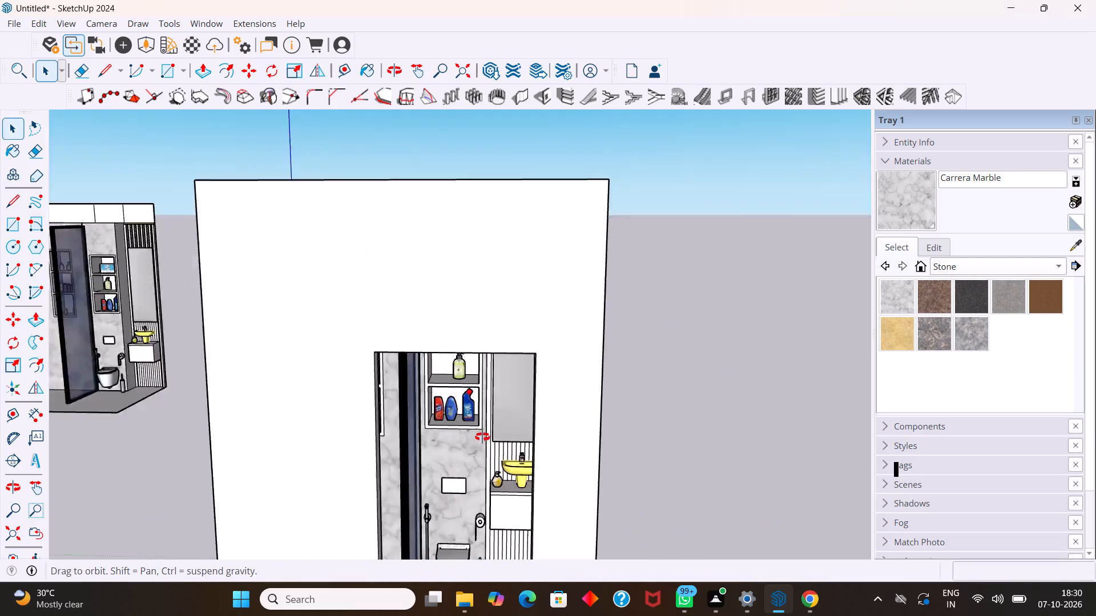
middle_click_drag(482, 437, 485, 433)
scroll(496, 409, "down", 5)
scroll(476, 514, "up", 9)
middle_click_drag(493, 493, 550, 501)
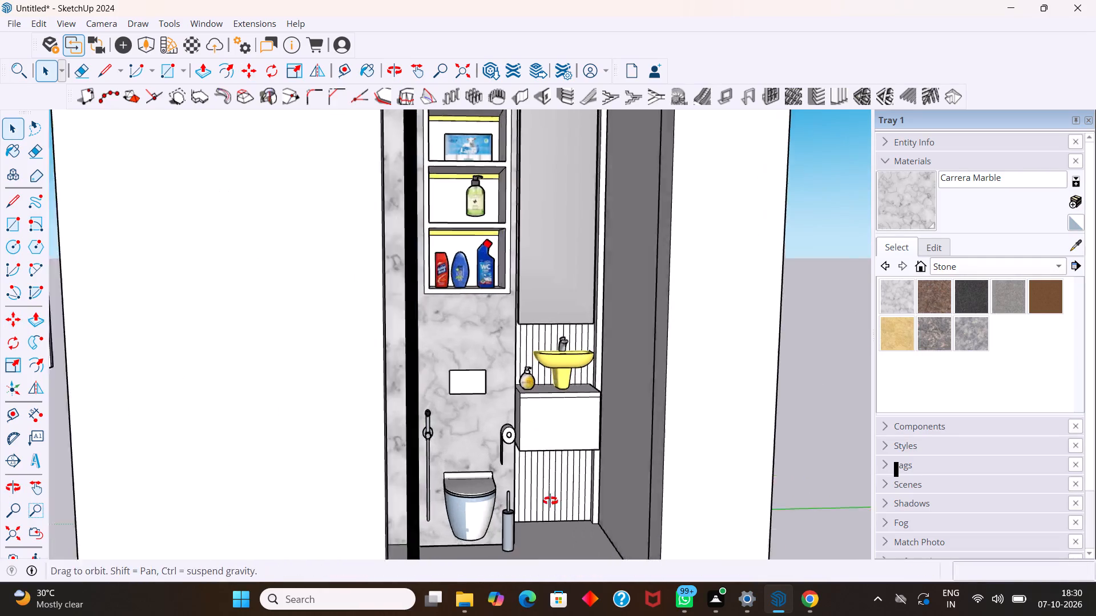
middle_click_drag(550, 501, 553, 501)
scroll(621, 479, "up", 1)
middle_click_drag(621, 478, 610, 487)
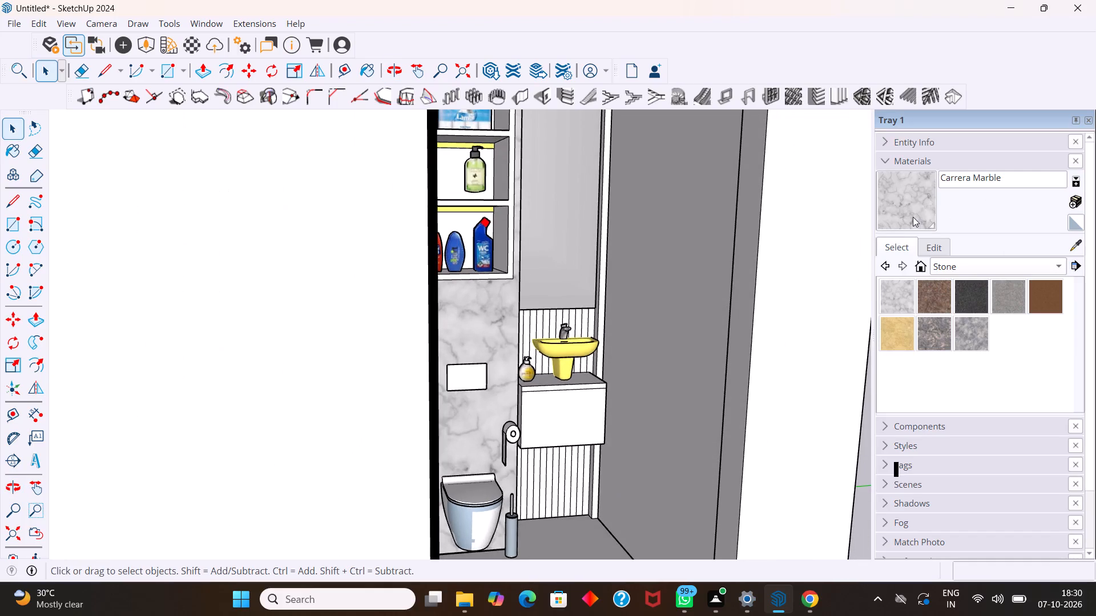
left_click(908, 217)
left_click(692, 273)
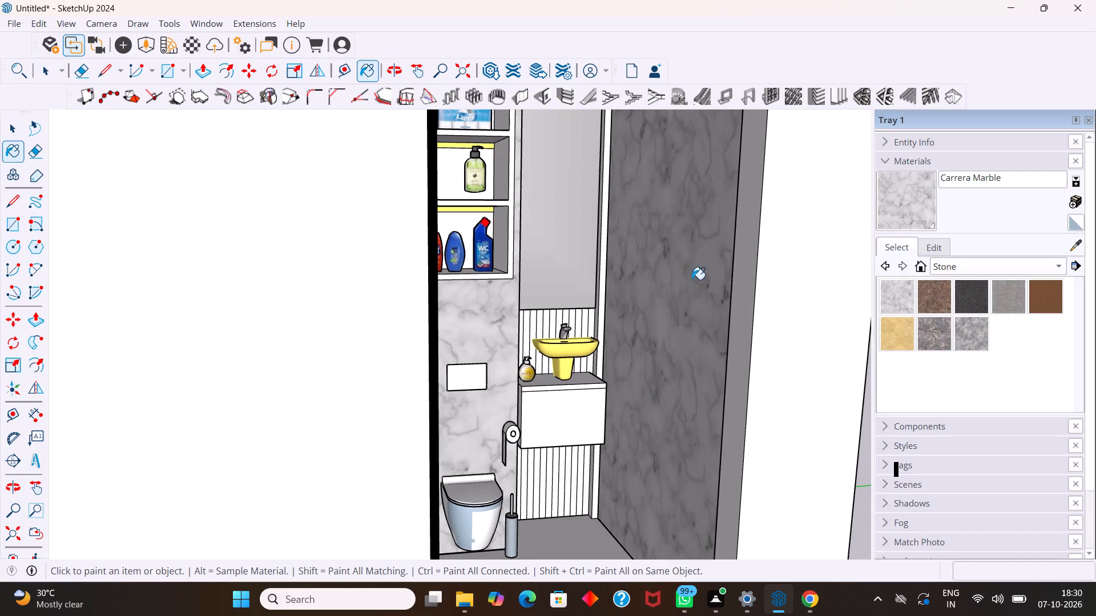
middle_click_drag(692, 281, 502, 338)
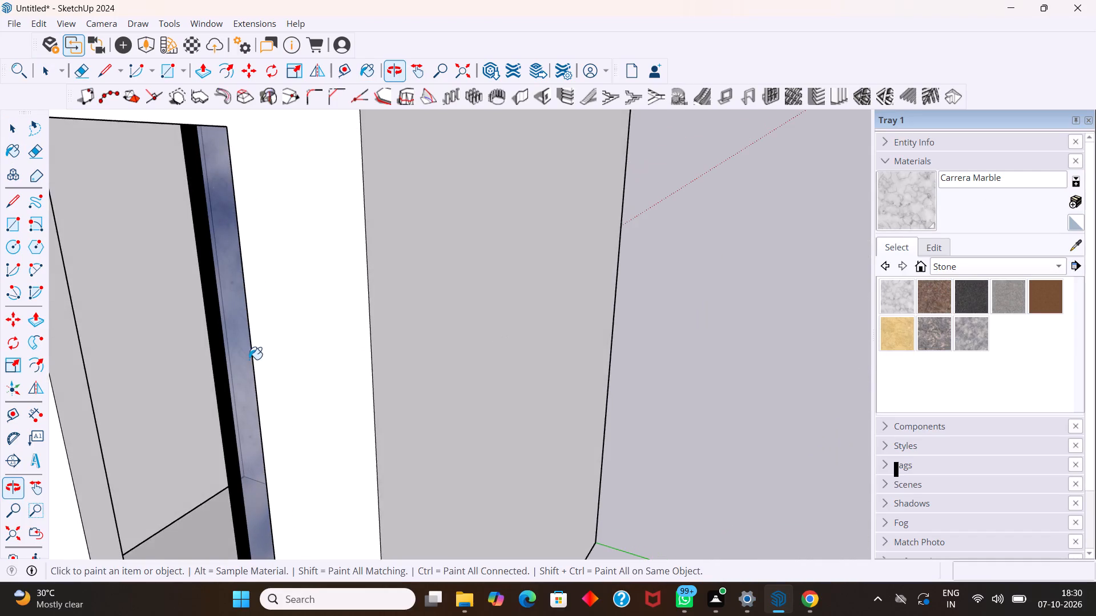
Examine the marble wall and niche behind the glass partition inside the walled bathroom.
scroll(245, 352, "up", 13)
scroll(198, 286, "up", 3)
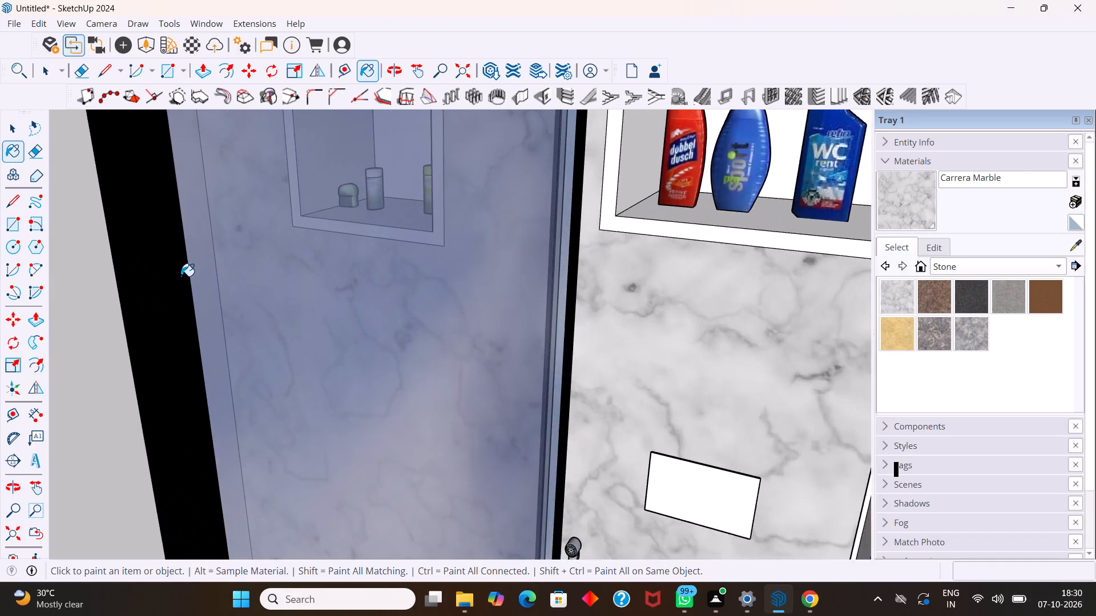
middle_click_drag(181, 275, 31, 259)
scroll(504, 243, "down", 3)
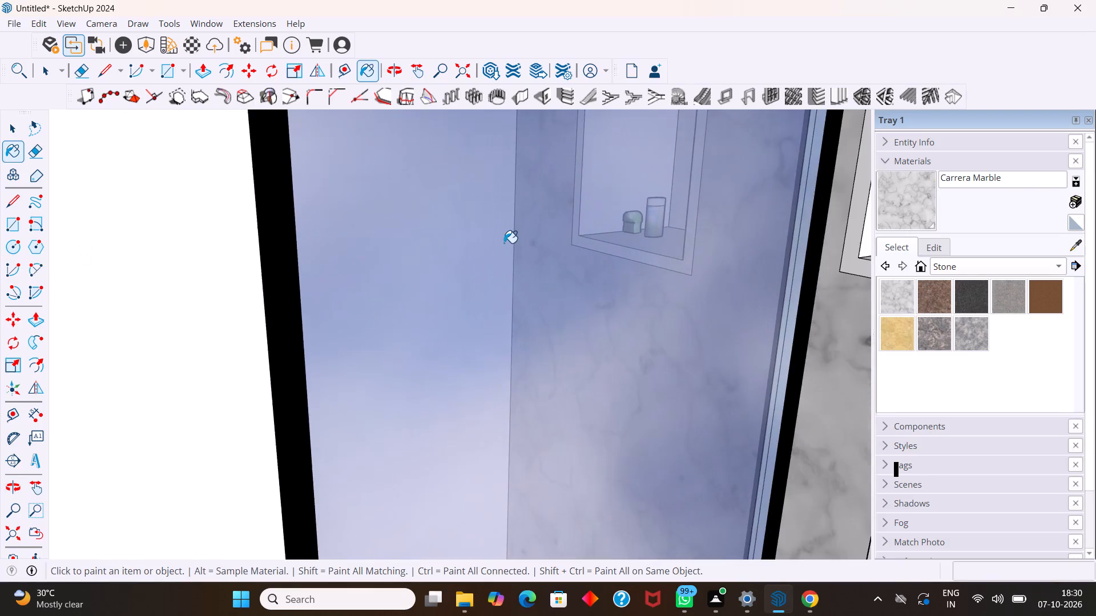
scroll(497, 238, "down", 13)
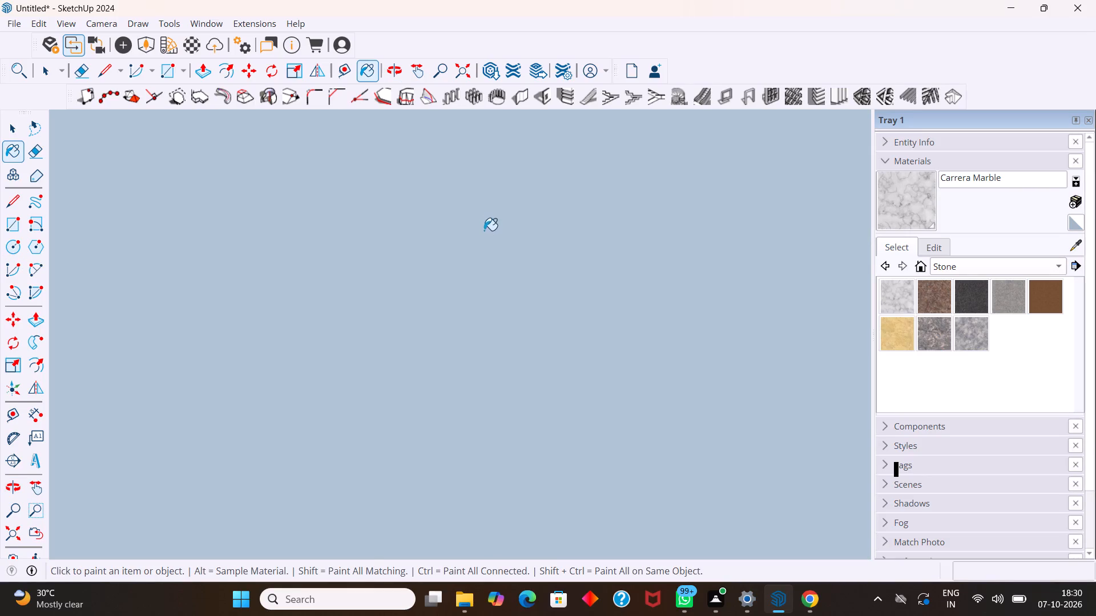
Move the ceiling slab about 8' 9 1/8" off the top of the walled bathroom to rest clear beside it.
key("space")
scroll(483, 229, "down", 10)
scroll(474, 224, "down", 15)
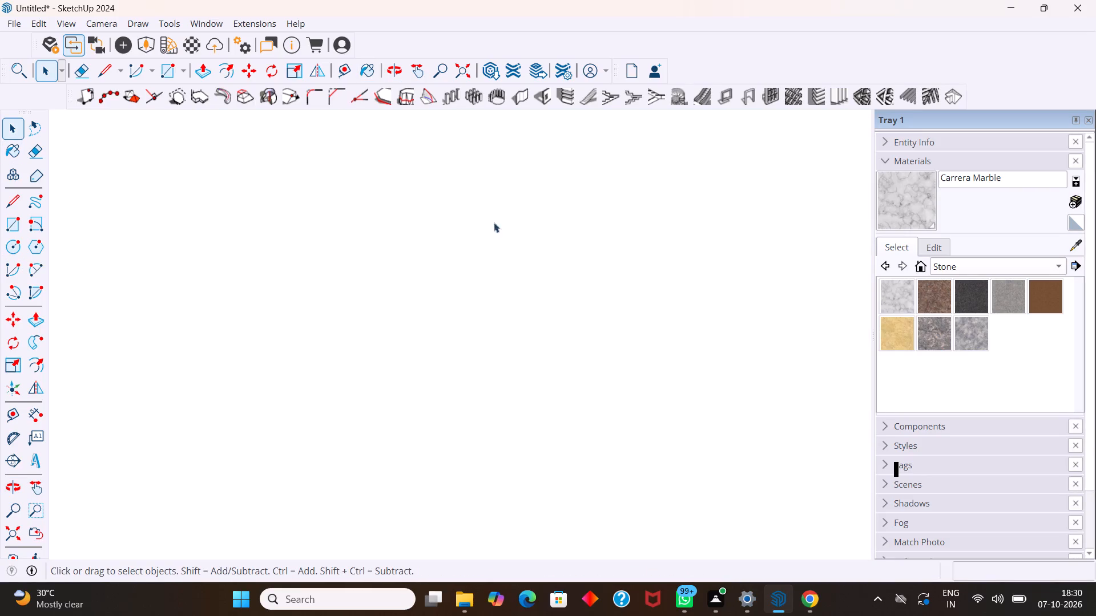
scroll(494, 222, "down", 20)
scroll(494, 222, "down", 15)
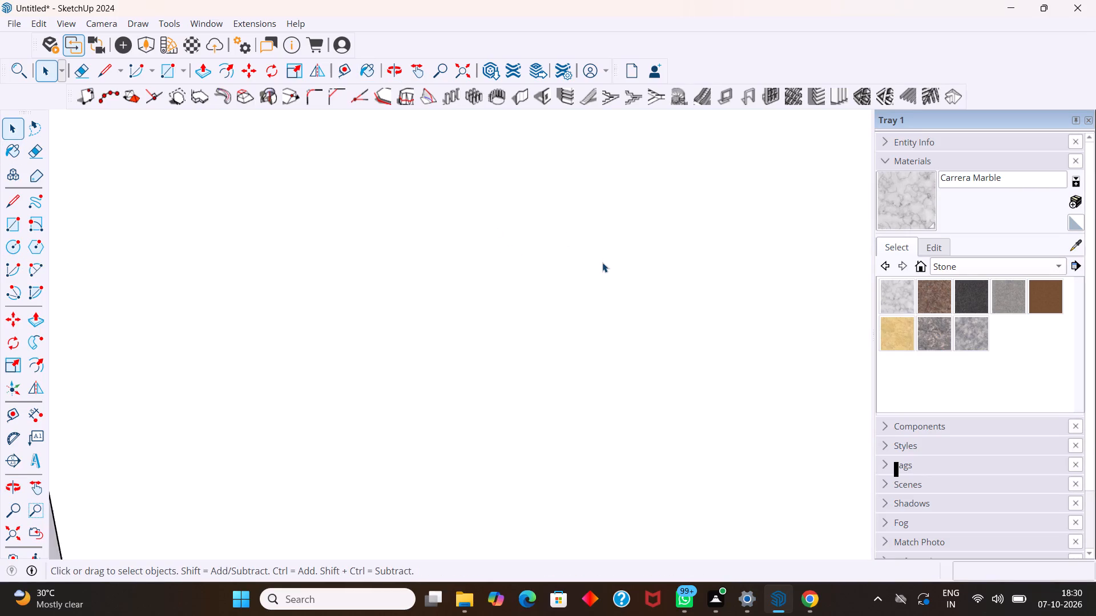
scroll(602, 262, "down", 20)
scroll(602, 262, "down", 14)
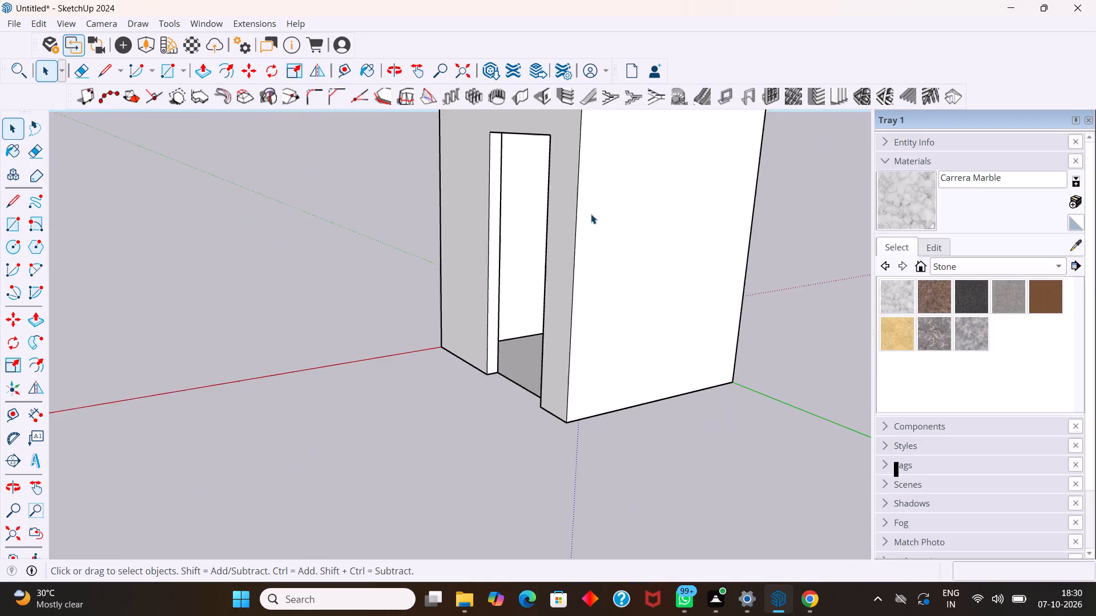
scroll(591, 214, "down", 16)
middle_click_drag(606, 157, 796, 229)
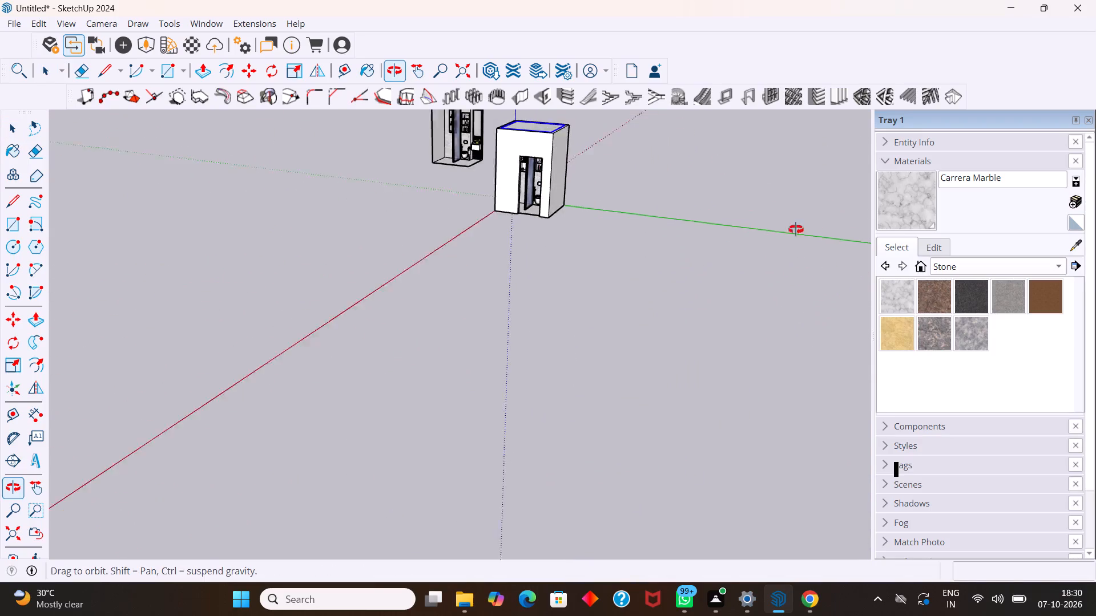
middle_click_drag(796, 229, 791, 231)
scroll(593, 148, "up", 4)
scroll(563, 144, "down", 10)
scroll(537, 120, "up", 3)
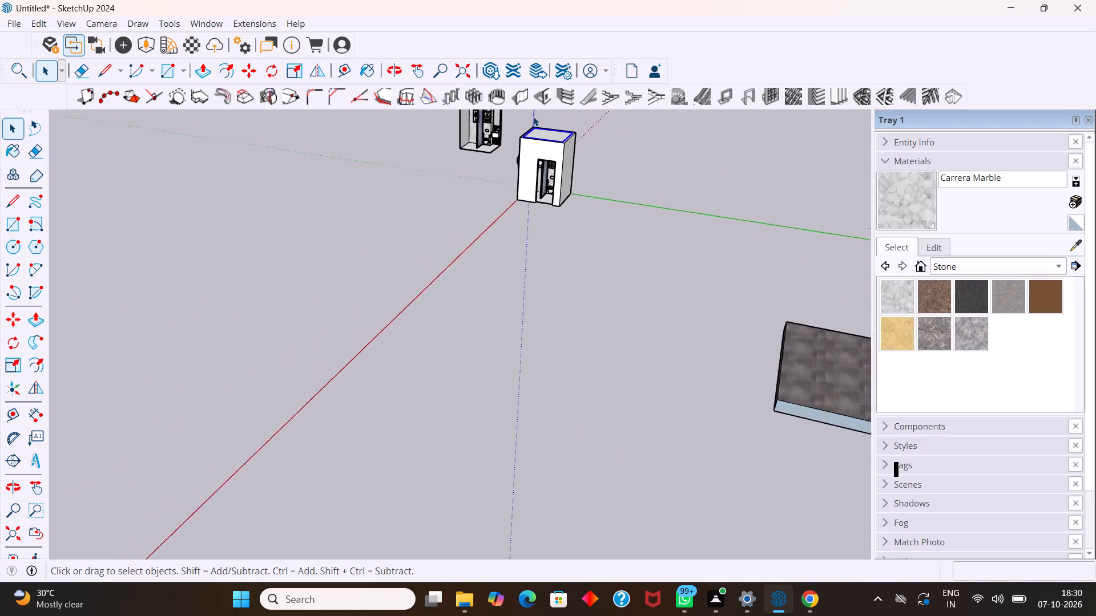
scroll(533, 116, "up", 20)
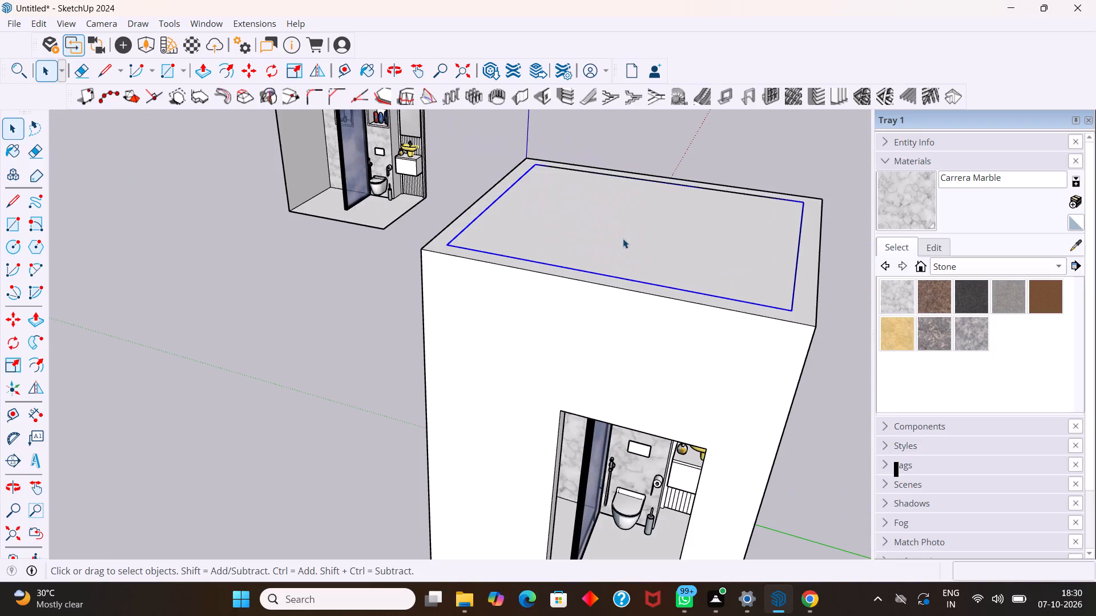
key("m")
left_click_drag(790, 313, 780, 313)
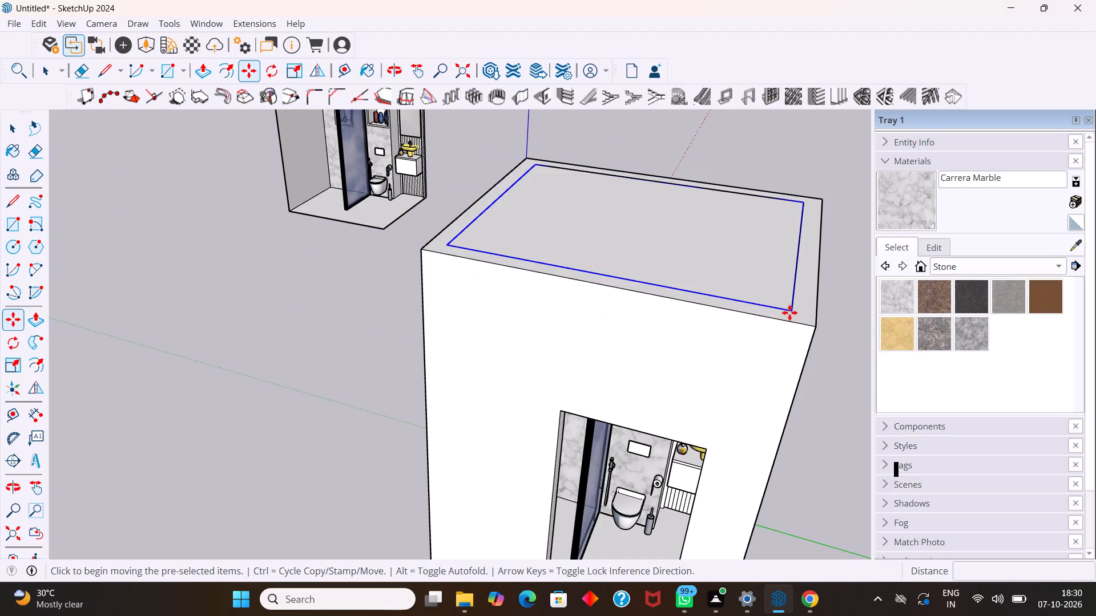
left_click(242, 370)
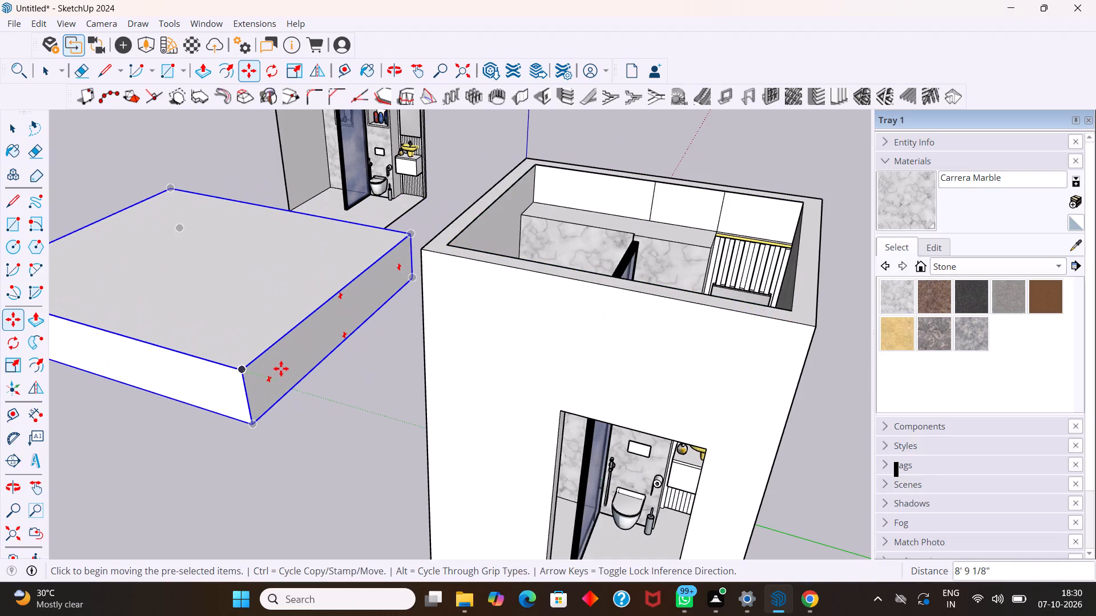
key("space")
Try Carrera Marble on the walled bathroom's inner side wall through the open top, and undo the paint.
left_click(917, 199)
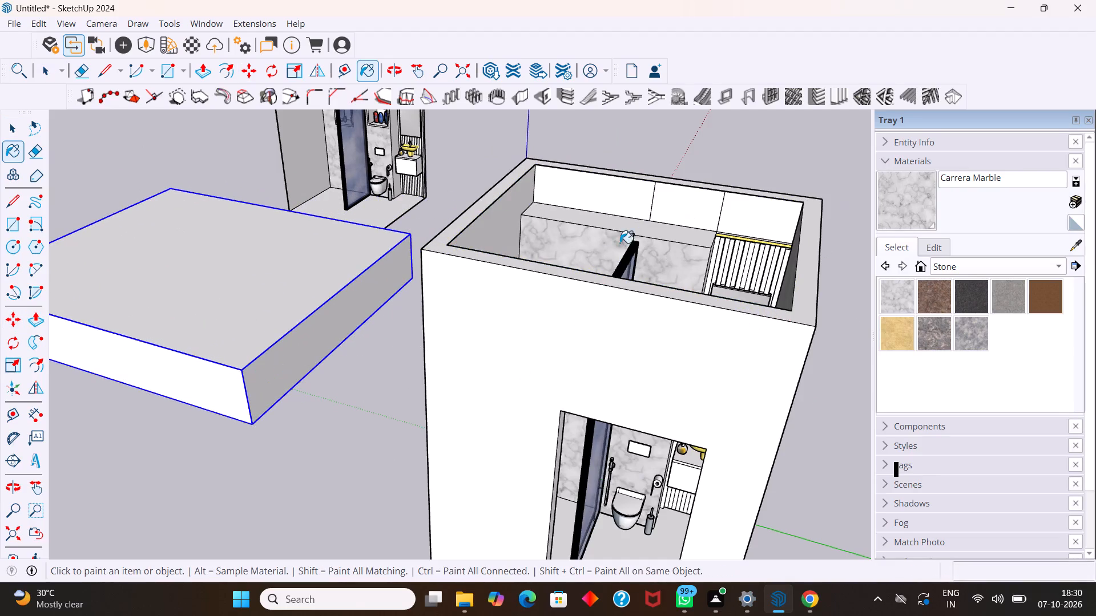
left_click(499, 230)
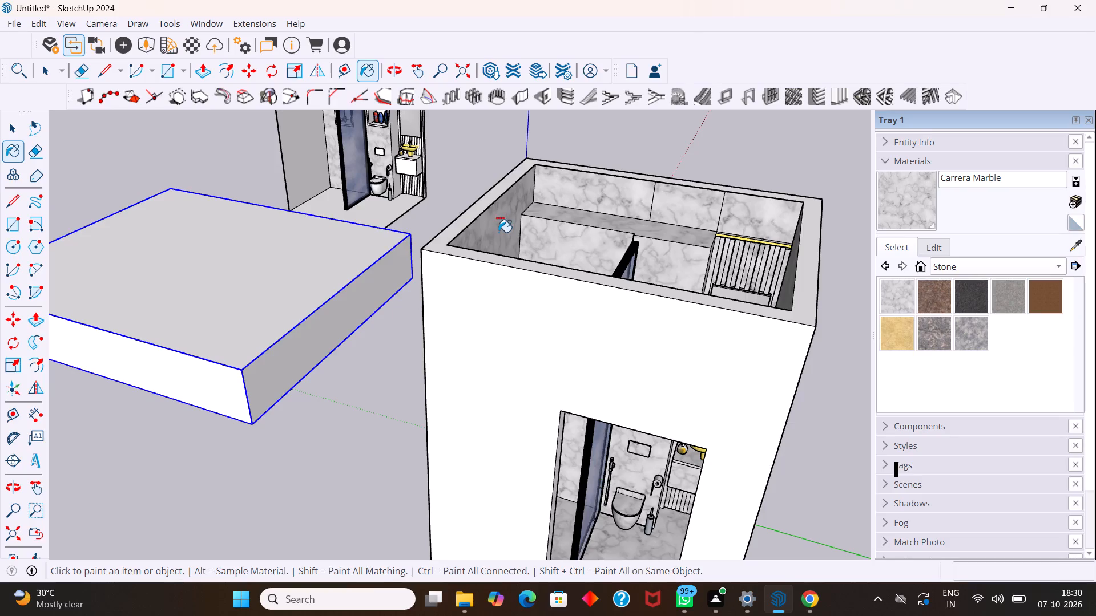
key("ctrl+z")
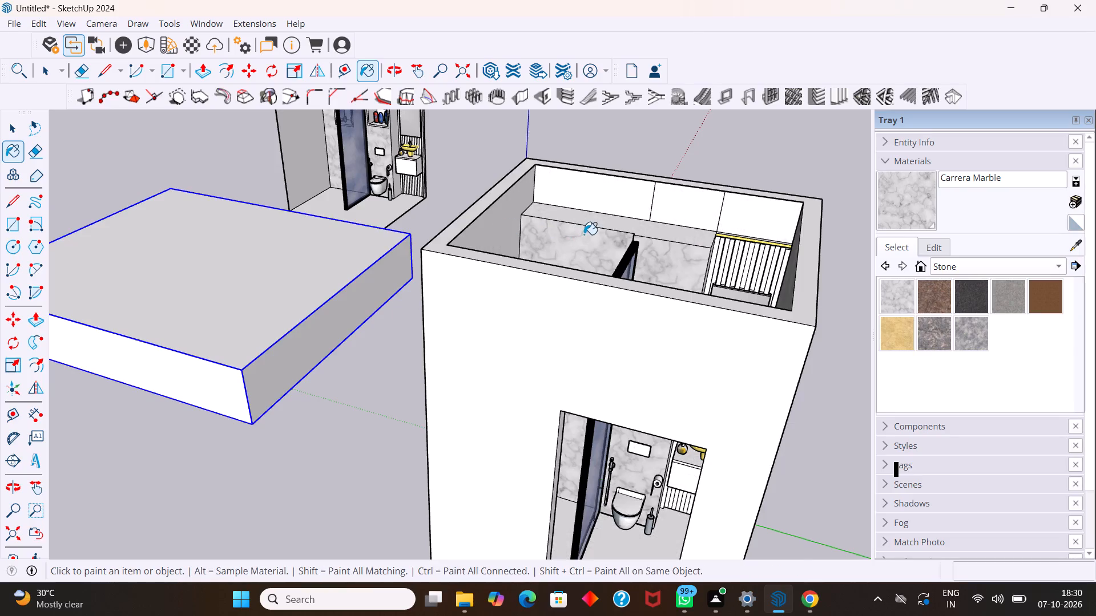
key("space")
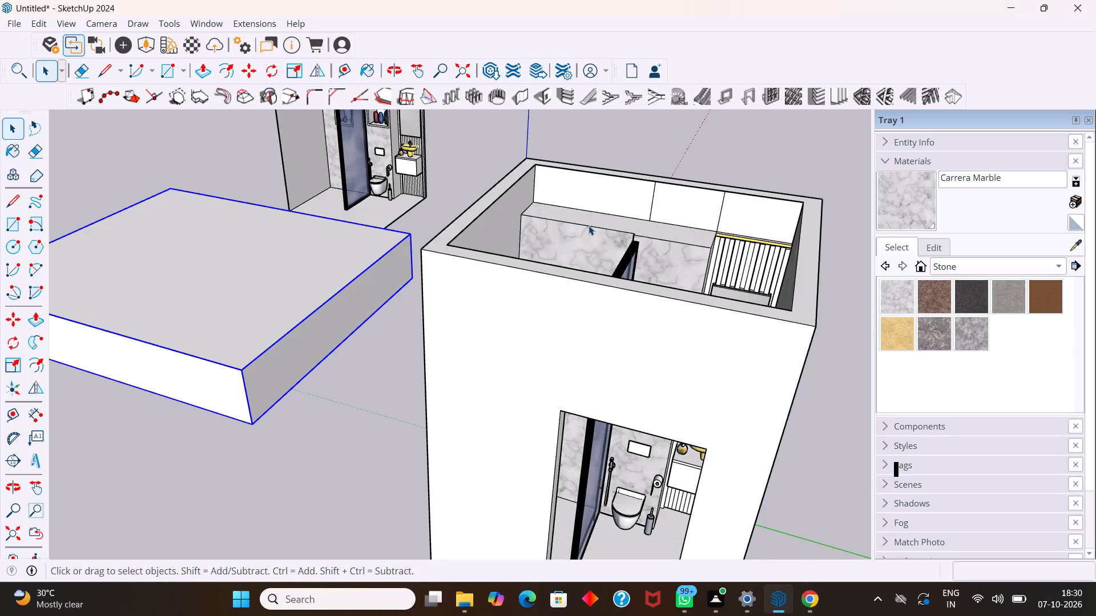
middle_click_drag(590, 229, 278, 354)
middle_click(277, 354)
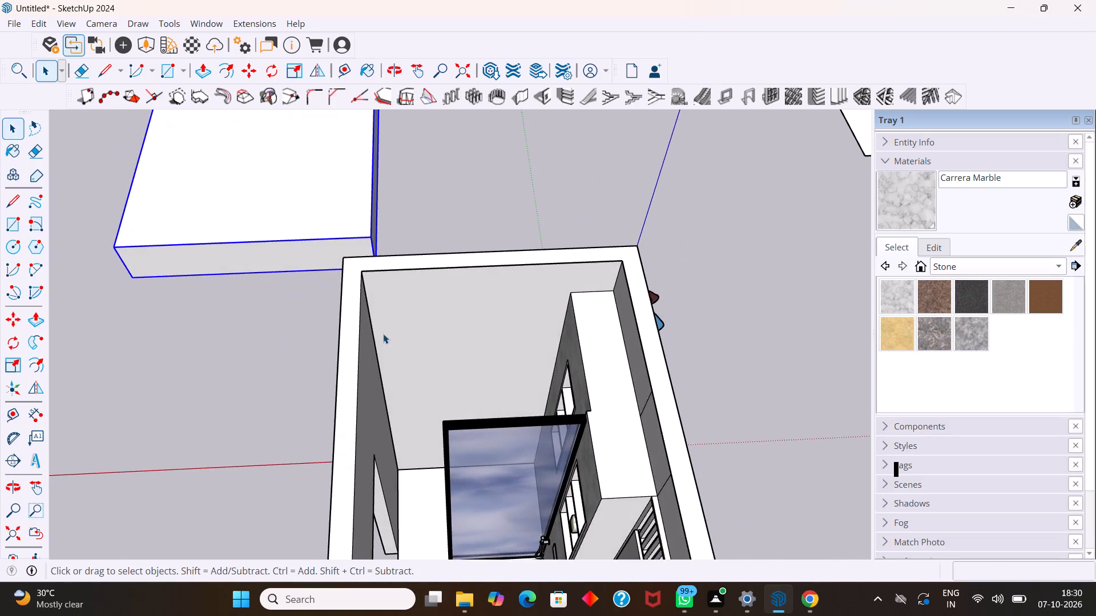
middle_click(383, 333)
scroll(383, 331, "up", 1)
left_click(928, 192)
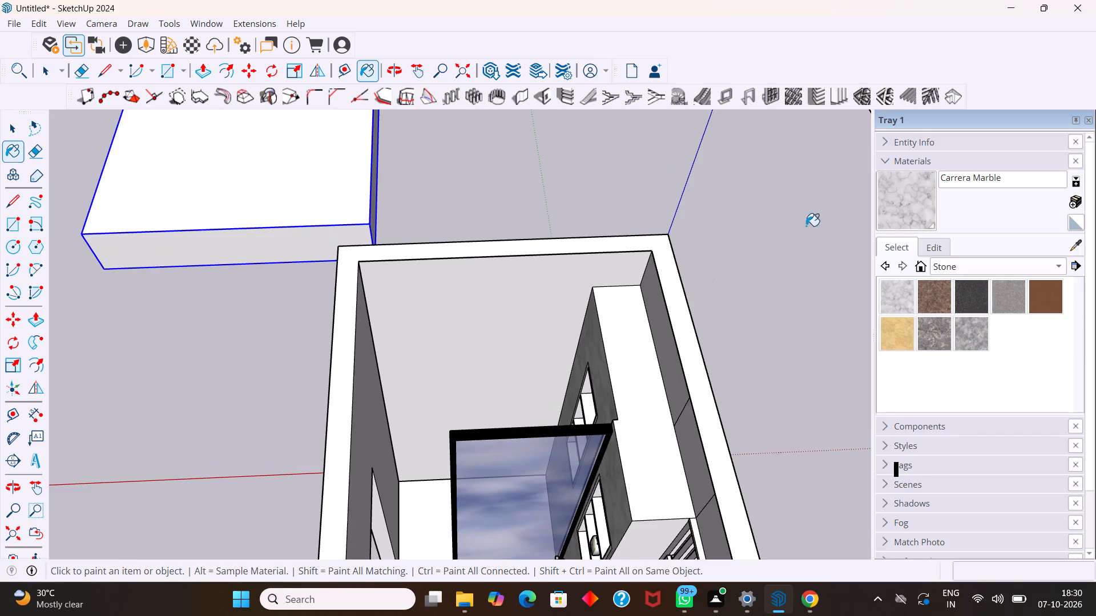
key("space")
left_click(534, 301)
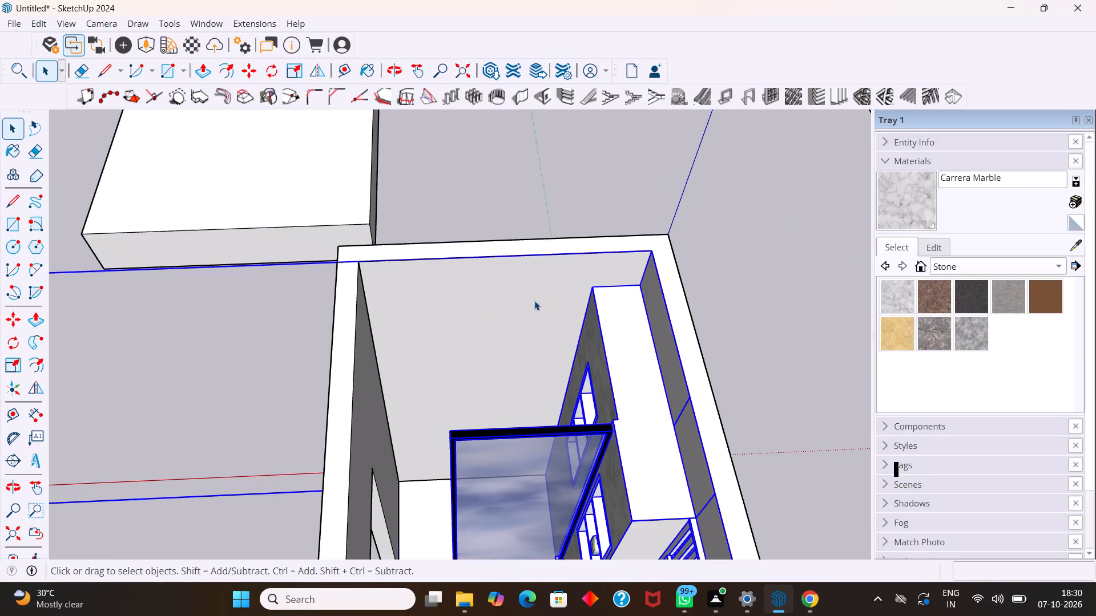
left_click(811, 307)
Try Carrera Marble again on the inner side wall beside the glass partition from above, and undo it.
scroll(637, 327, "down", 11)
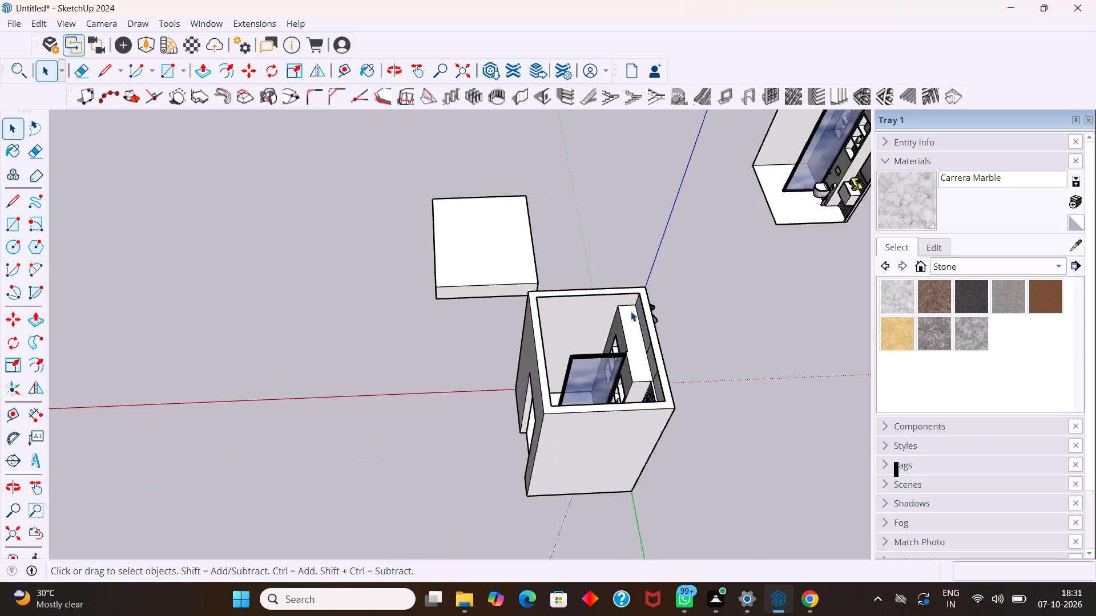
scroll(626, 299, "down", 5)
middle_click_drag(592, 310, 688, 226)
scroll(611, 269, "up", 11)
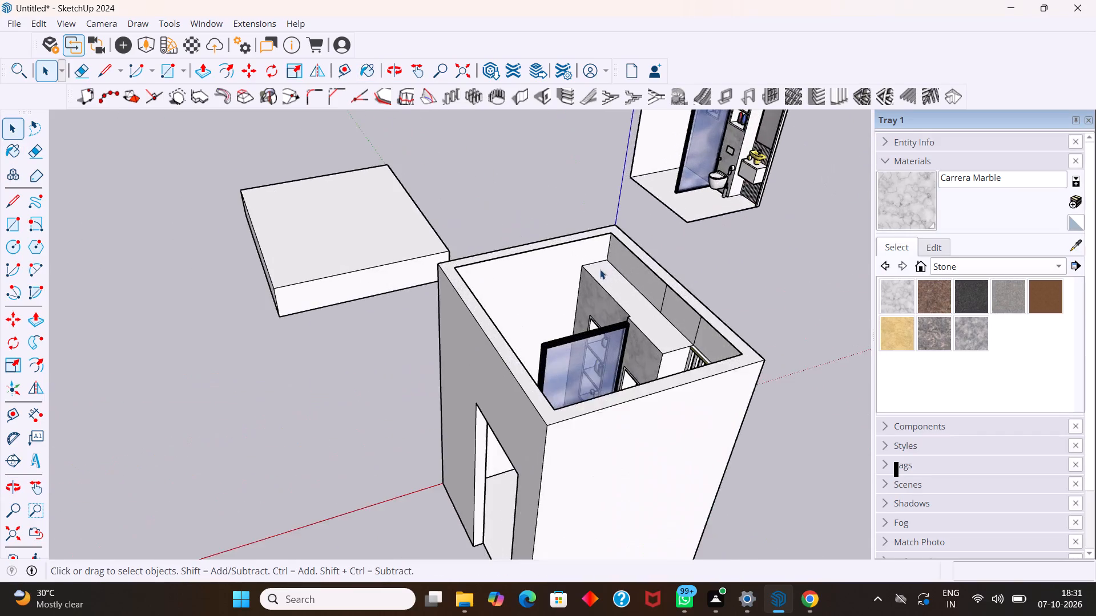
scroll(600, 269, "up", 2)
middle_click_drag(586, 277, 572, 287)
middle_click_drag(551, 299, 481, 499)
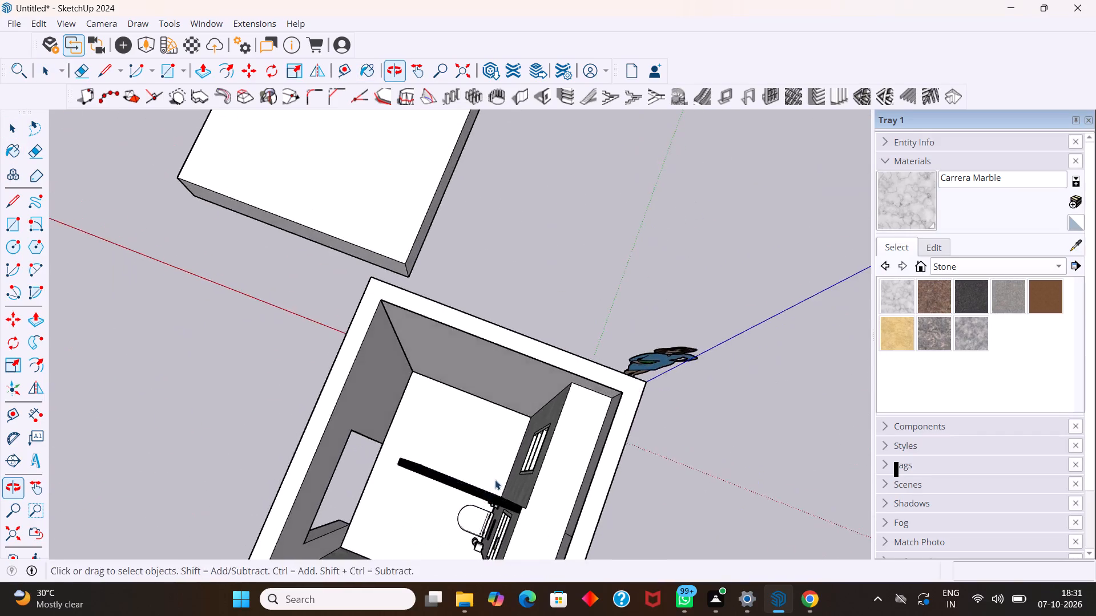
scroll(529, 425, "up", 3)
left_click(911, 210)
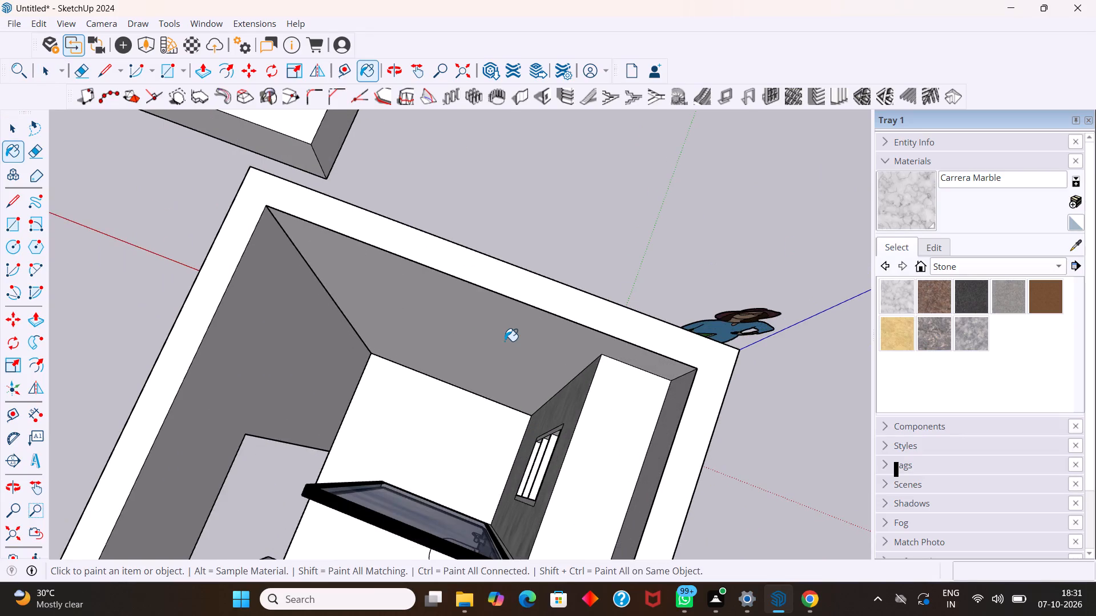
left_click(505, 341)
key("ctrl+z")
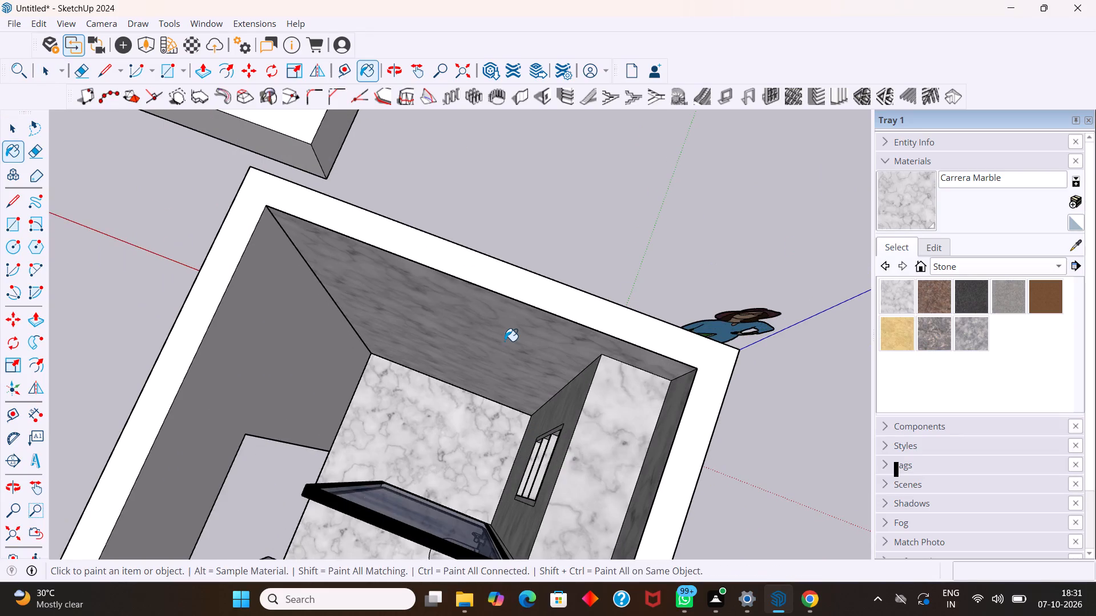
Open the separate unwalled bathroom copy for editing and paint its blank side wall beside the glass partition with Carrera Marble.
scroll(506, 343, "down", 6)
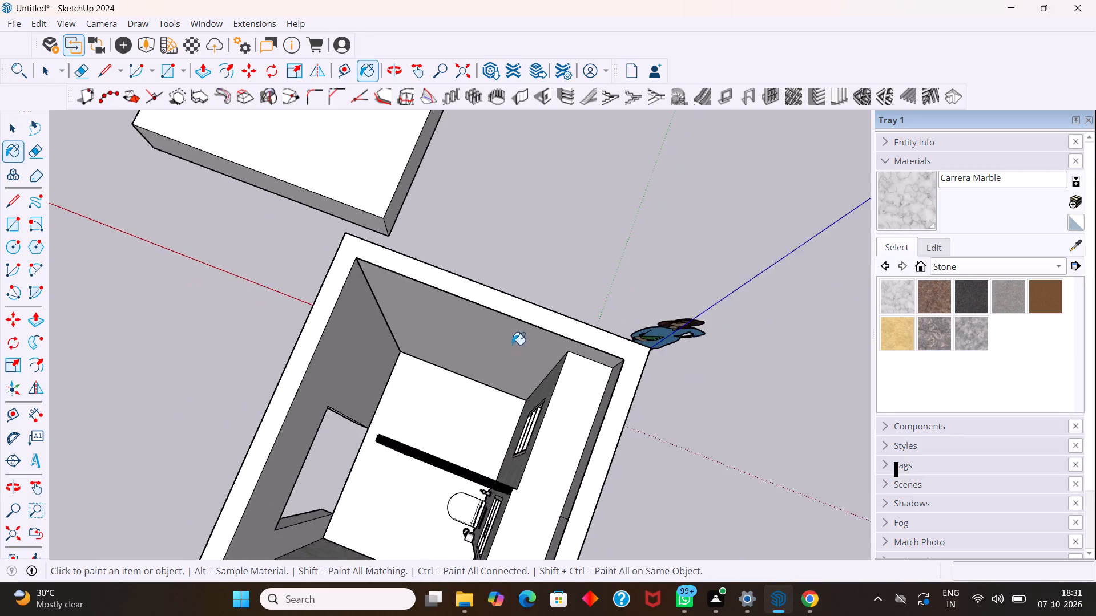
scroll(512, 345, "down", 3)
middle_click_drag(523, 345, 704, 186)
scroll(708, 175, "down", 6)
scroll(752, 160, "up", 1)
scroll(743, 153, "down", 5)
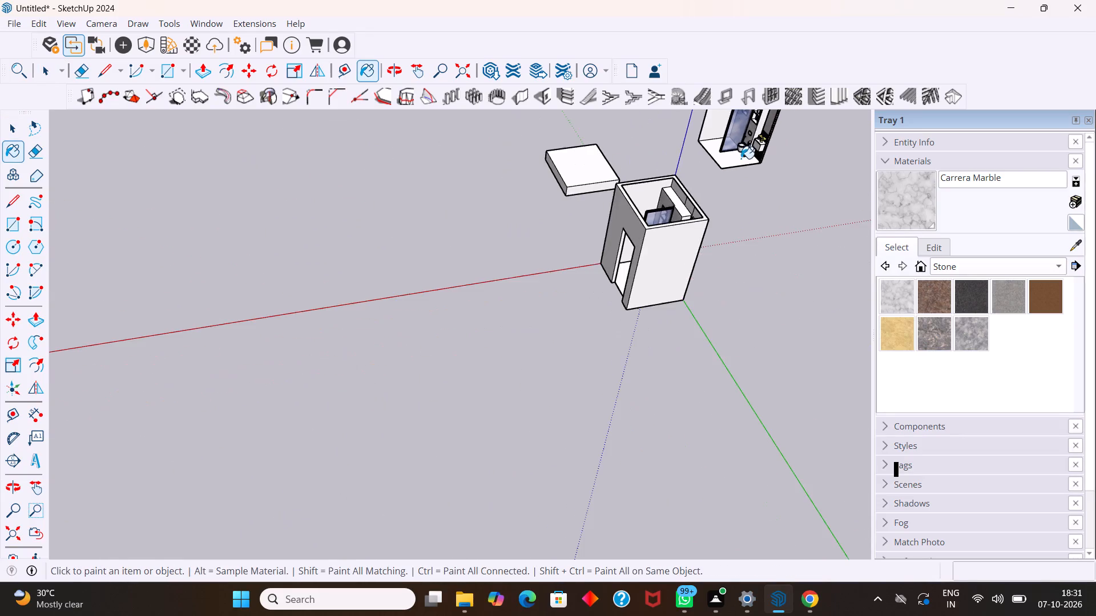
scroll(734, 139, "down", 5)
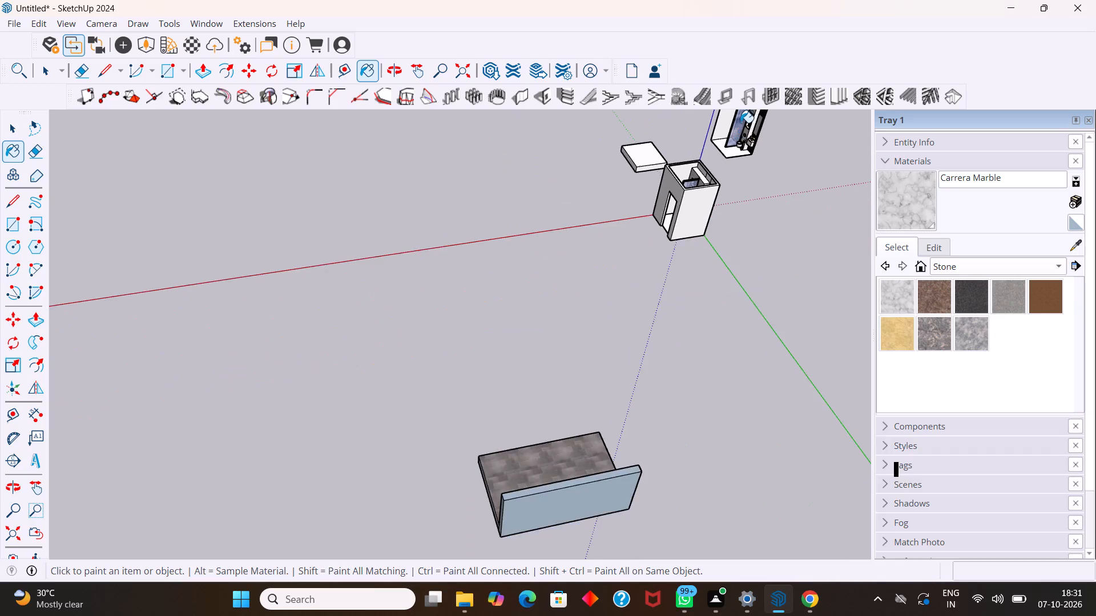
scroll(740, 123, "down", 5)
middle_click_drag(618, 317, 773, 151)
scroll(557, 169, "up", 7)
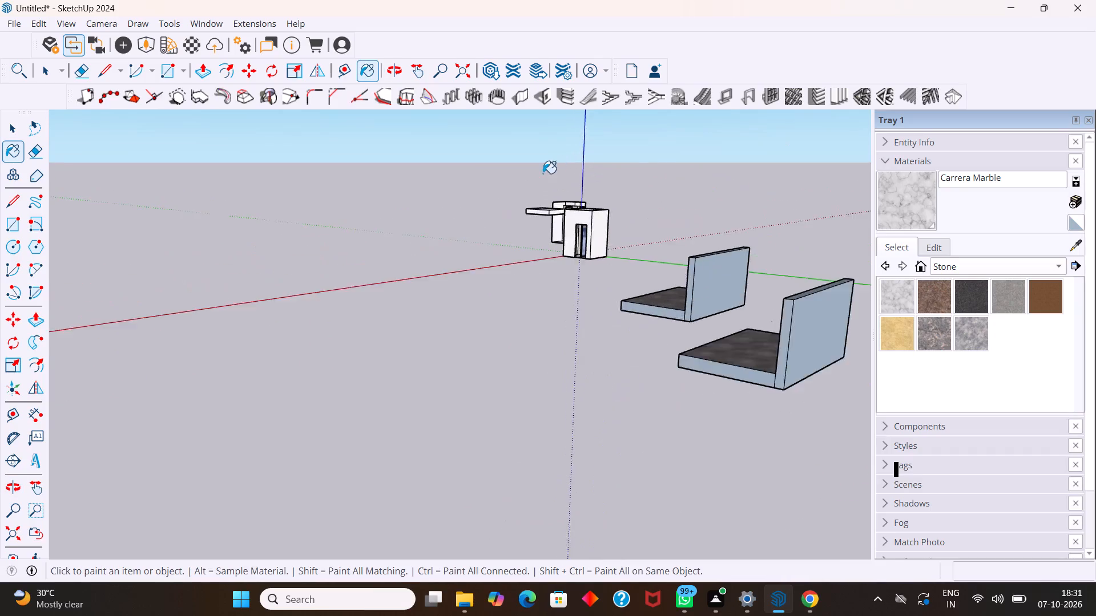
scroll(543, 173, "up", 20)
scroll(543, 173, "up", 3)
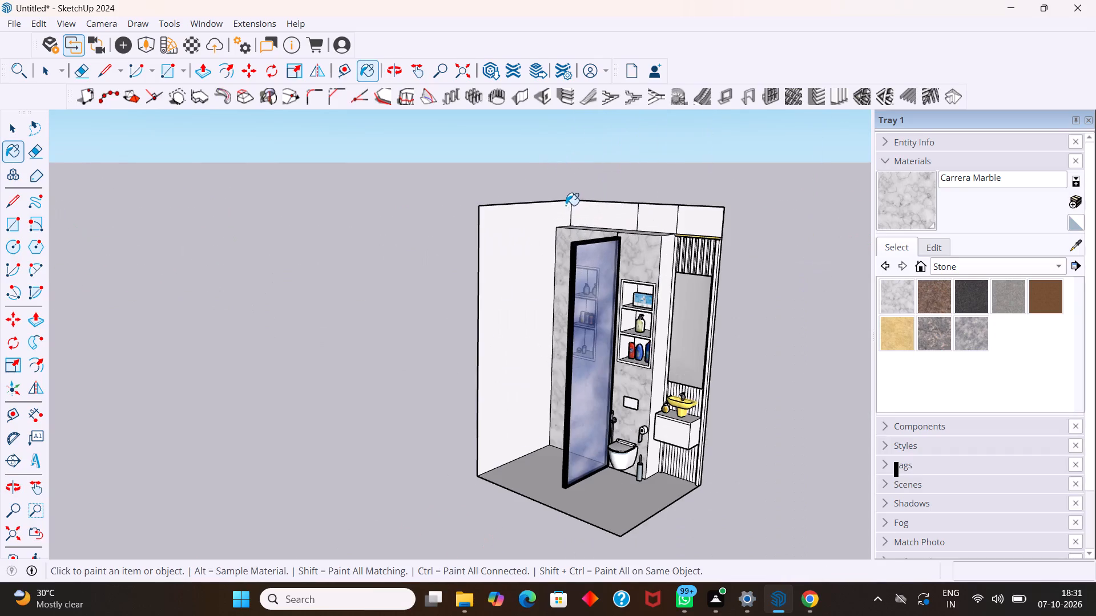
key("space")
double_click(534, 240)
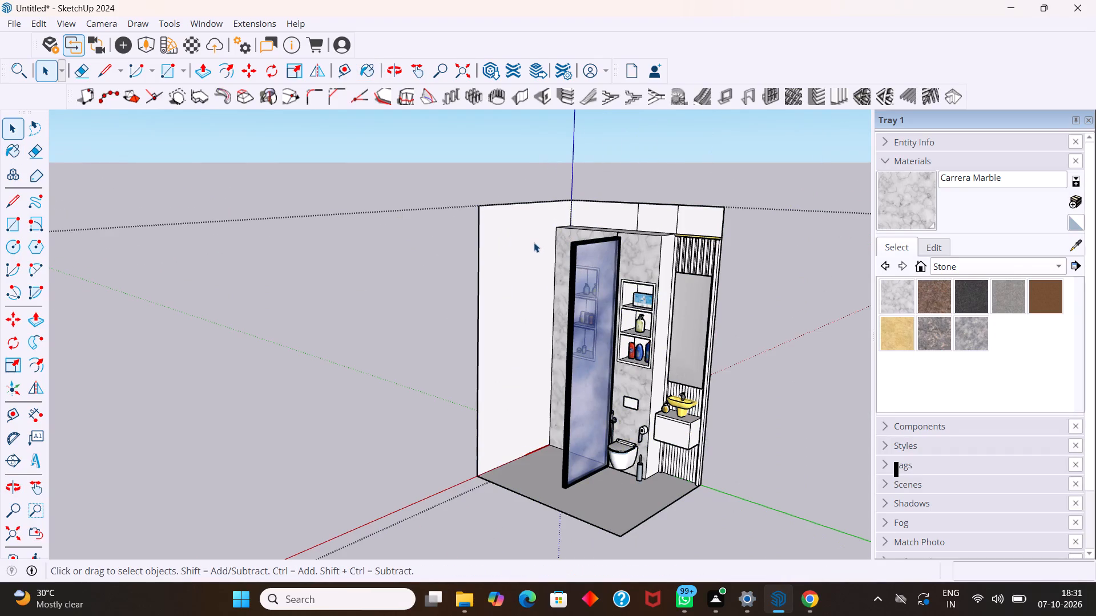
left_click(899, 193)
left_click(541, 256)
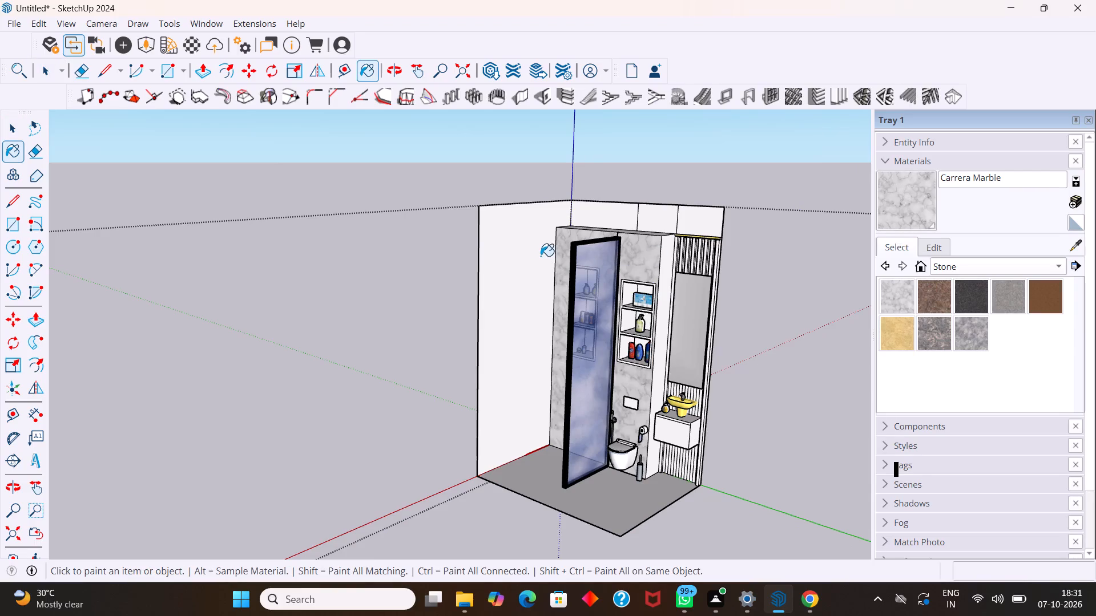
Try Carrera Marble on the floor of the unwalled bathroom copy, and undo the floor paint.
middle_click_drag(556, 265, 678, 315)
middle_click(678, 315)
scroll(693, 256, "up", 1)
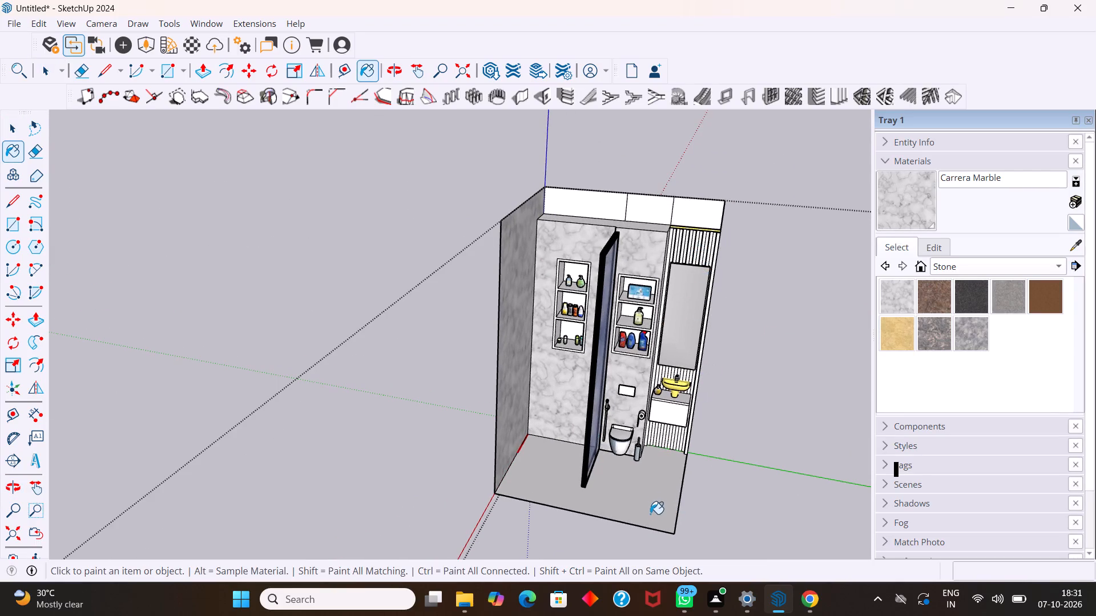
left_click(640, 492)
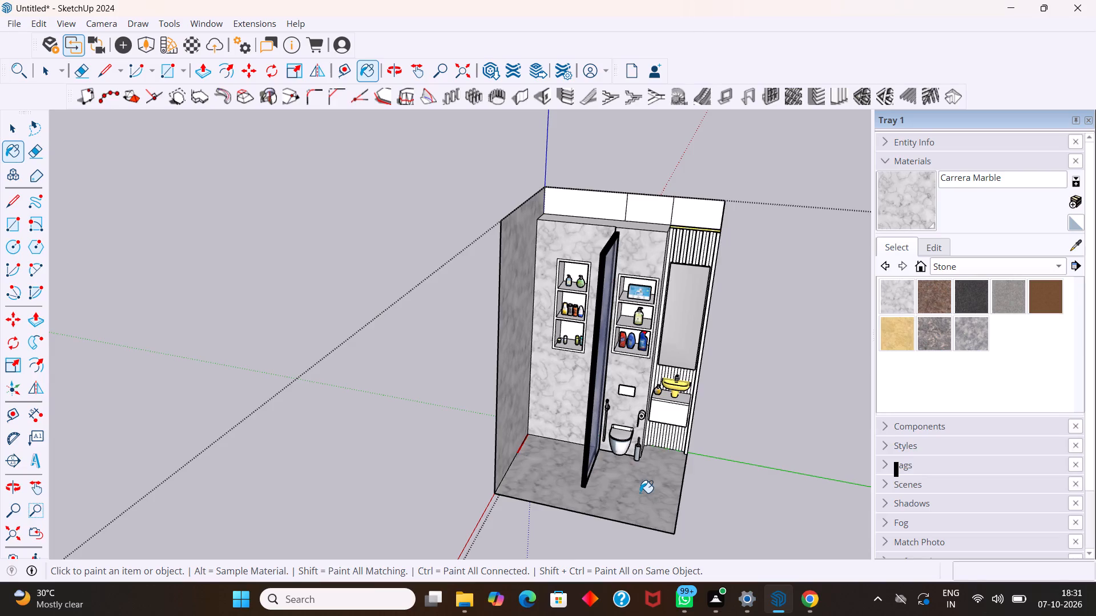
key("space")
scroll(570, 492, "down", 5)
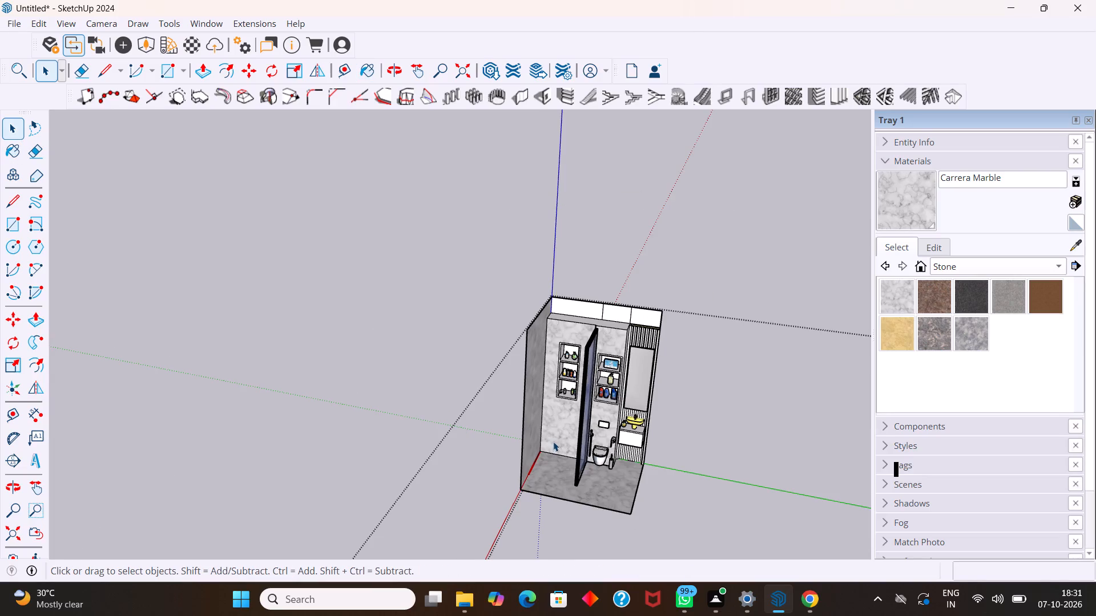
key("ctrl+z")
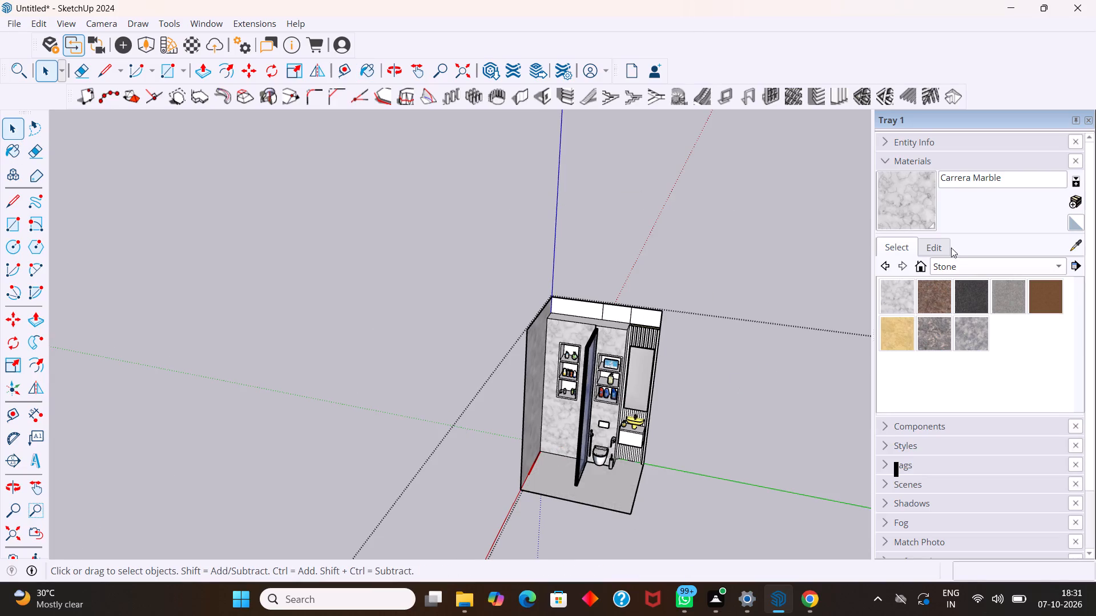
Paint the floor of the unwalled bathroom copy with Terrazzo Tile Accent from the Tile material collection.
left_click(1005, 267)
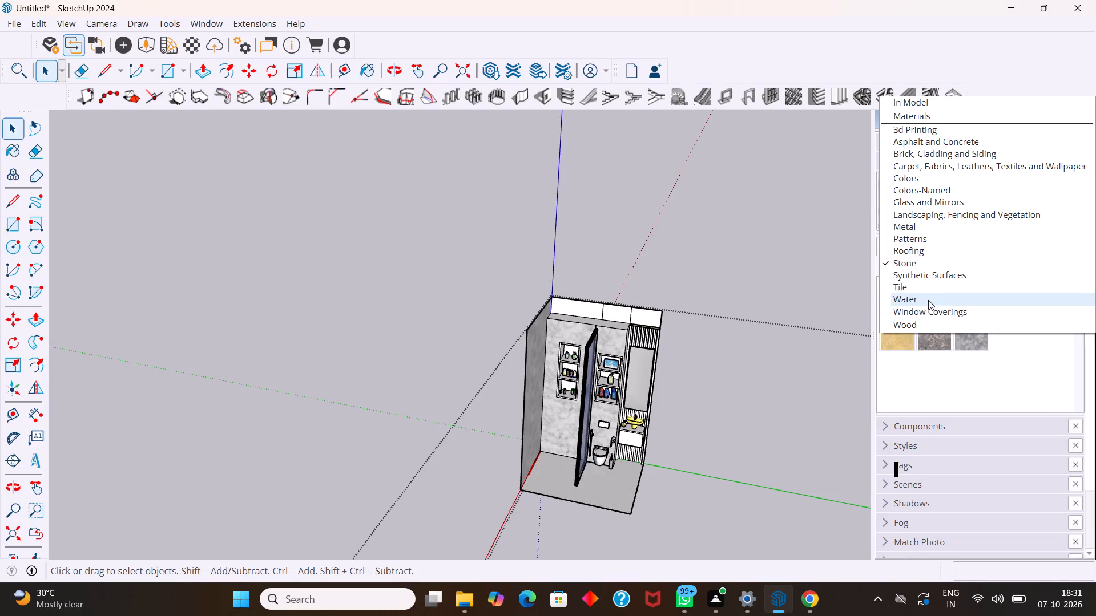
left_click(924, 291)
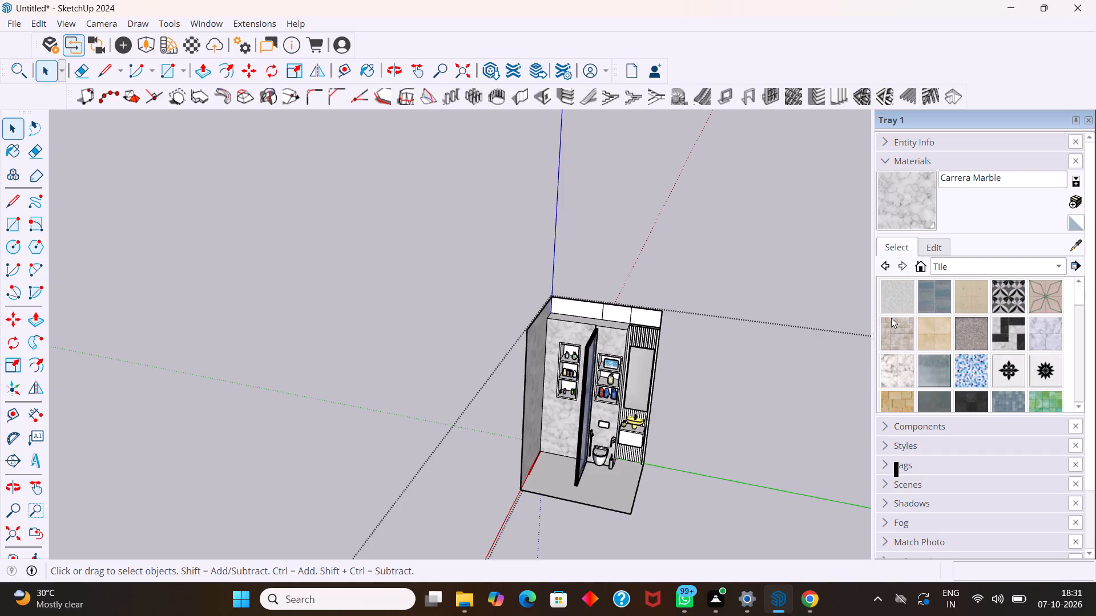
scroll(891, 318, "down", 8)
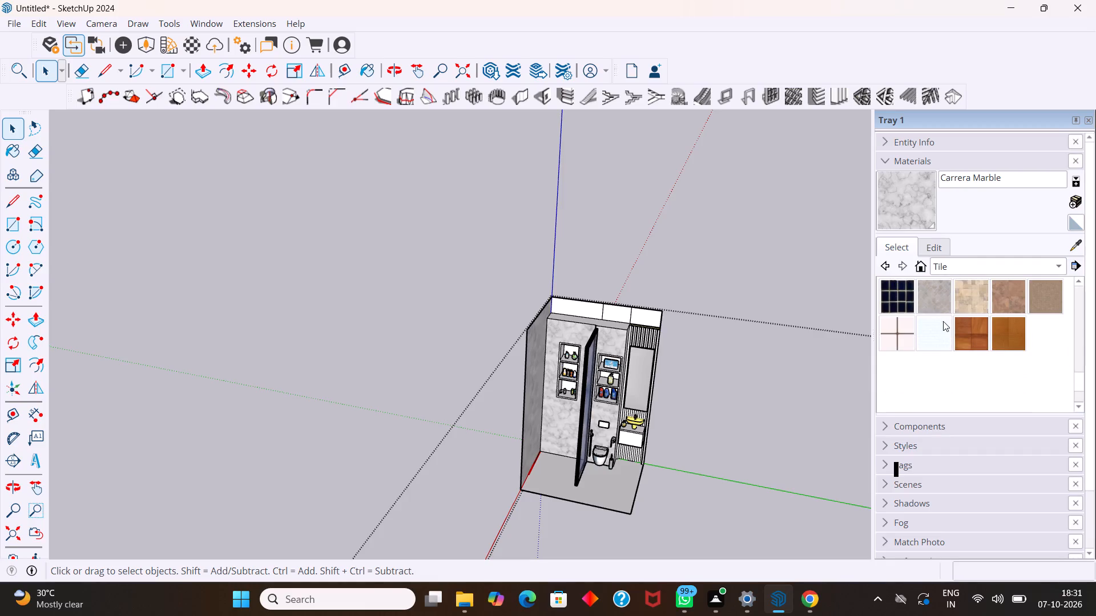
scroll(943, 321, "up", 5)
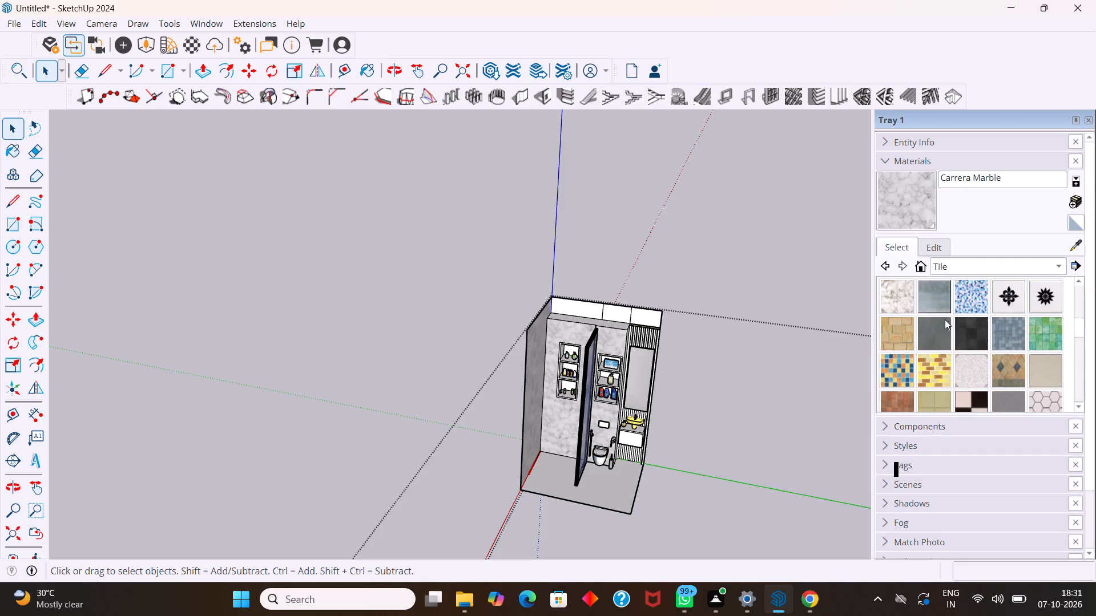
left_click(964, 372)
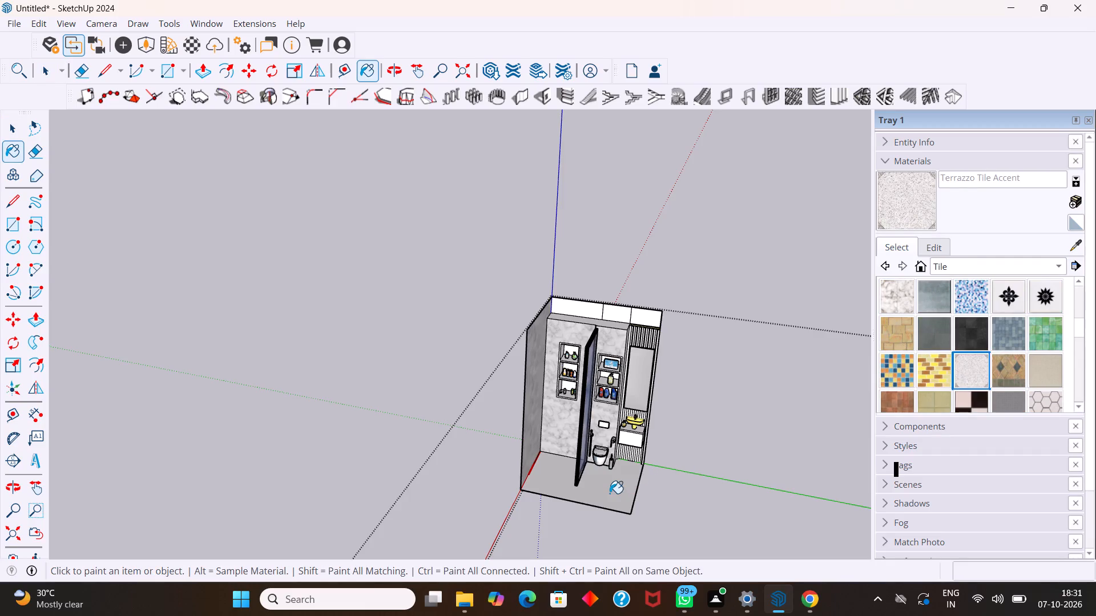
left_click(610, 491)
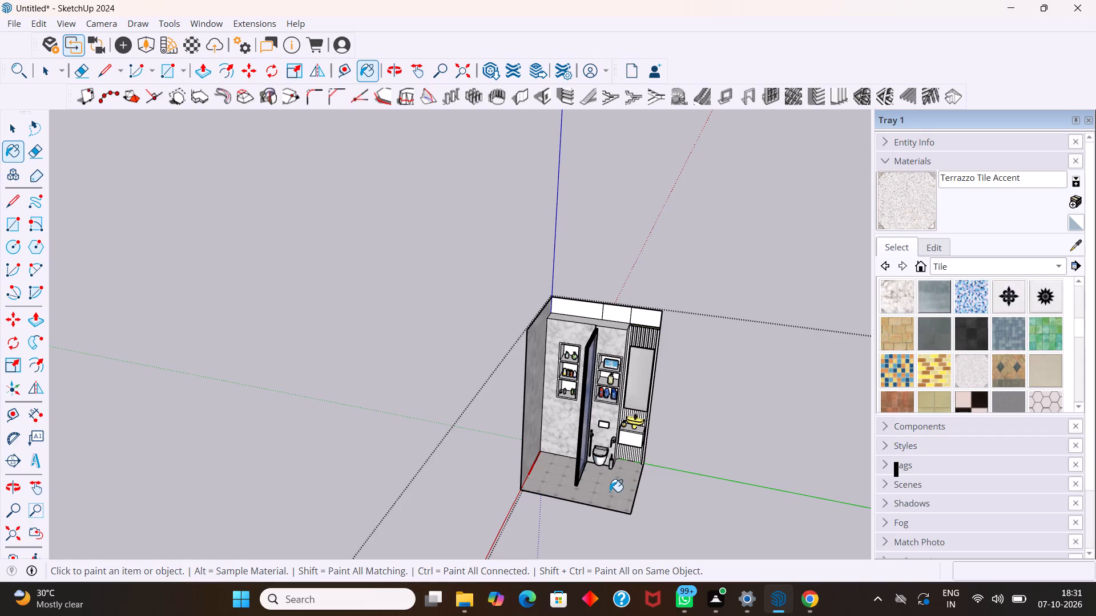
key("space")
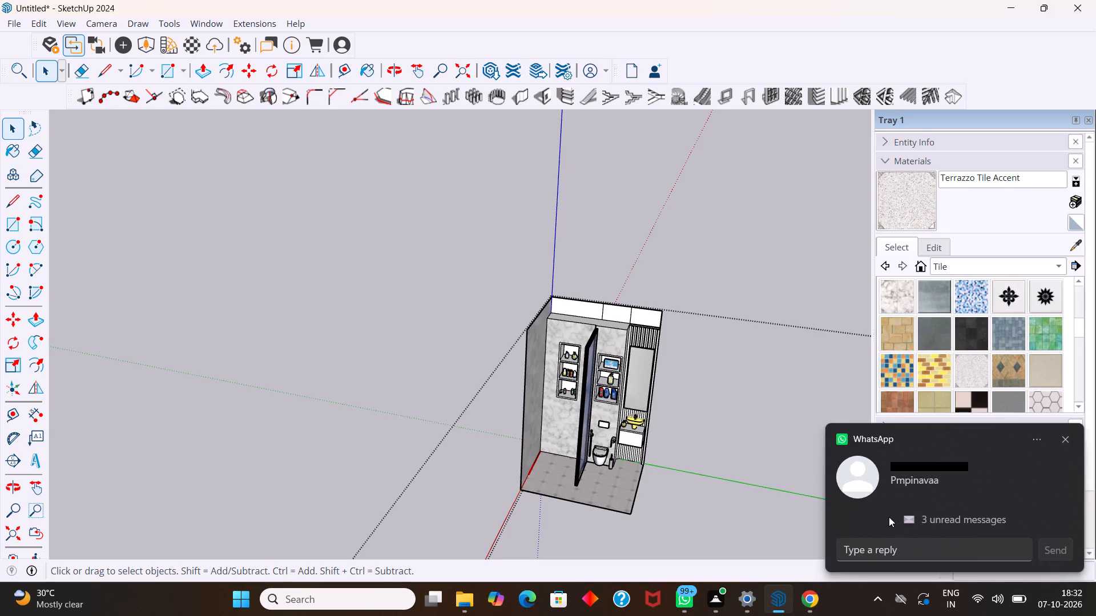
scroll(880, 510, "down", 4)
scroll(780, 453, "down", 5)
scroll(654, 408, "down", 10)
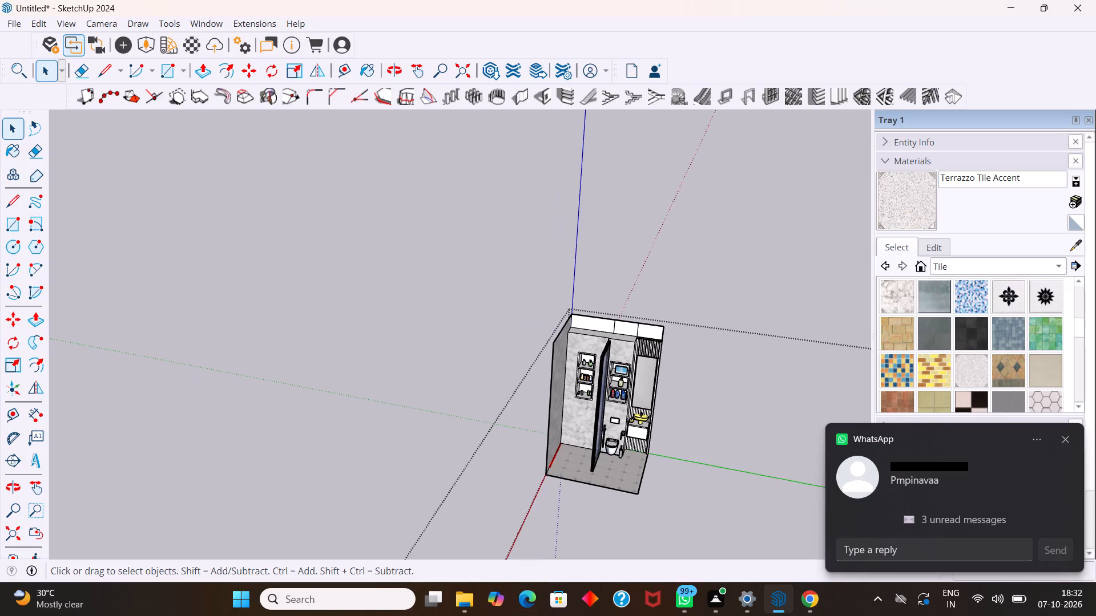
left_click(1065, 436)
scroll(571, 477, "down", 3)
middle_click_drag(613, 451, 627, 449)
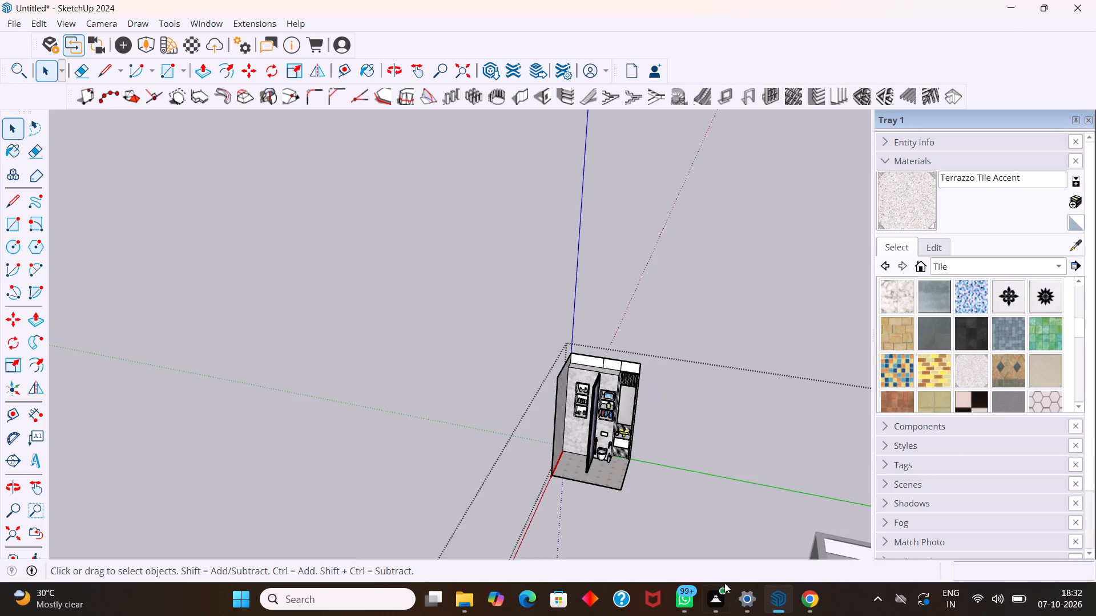
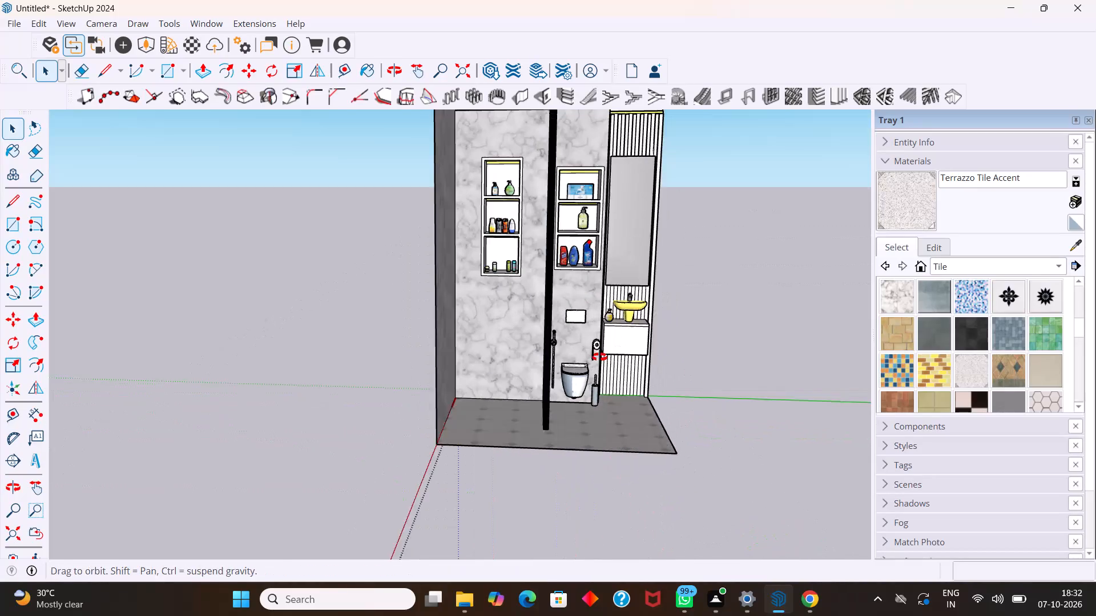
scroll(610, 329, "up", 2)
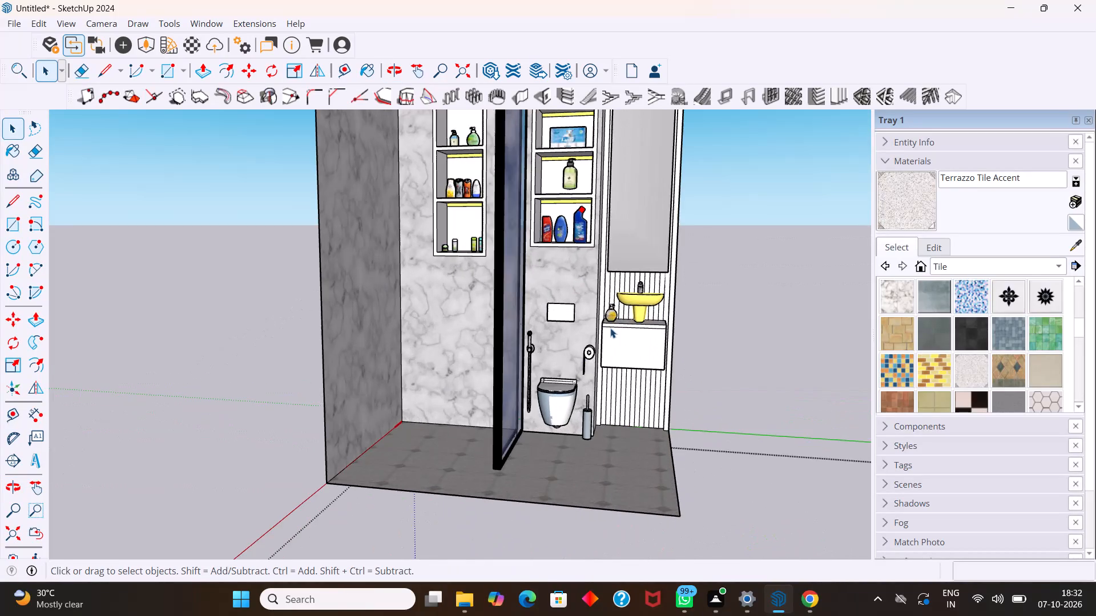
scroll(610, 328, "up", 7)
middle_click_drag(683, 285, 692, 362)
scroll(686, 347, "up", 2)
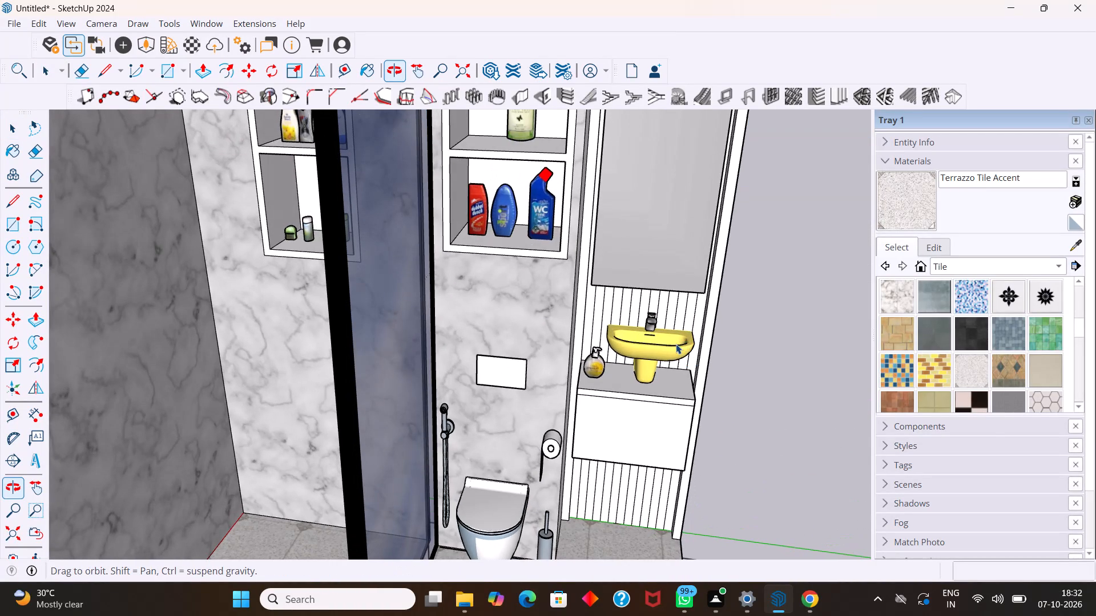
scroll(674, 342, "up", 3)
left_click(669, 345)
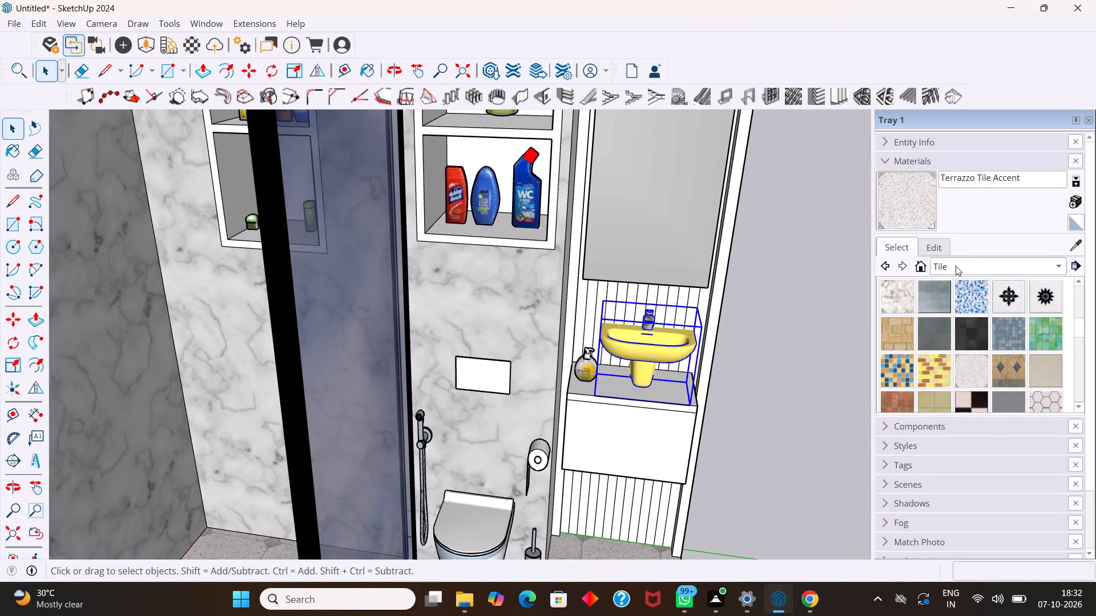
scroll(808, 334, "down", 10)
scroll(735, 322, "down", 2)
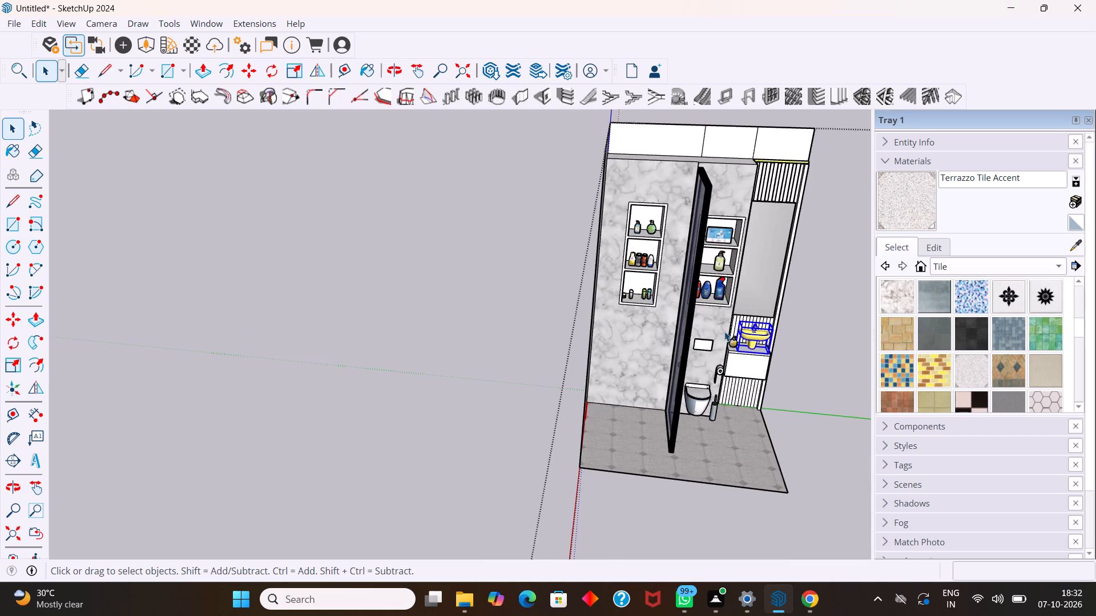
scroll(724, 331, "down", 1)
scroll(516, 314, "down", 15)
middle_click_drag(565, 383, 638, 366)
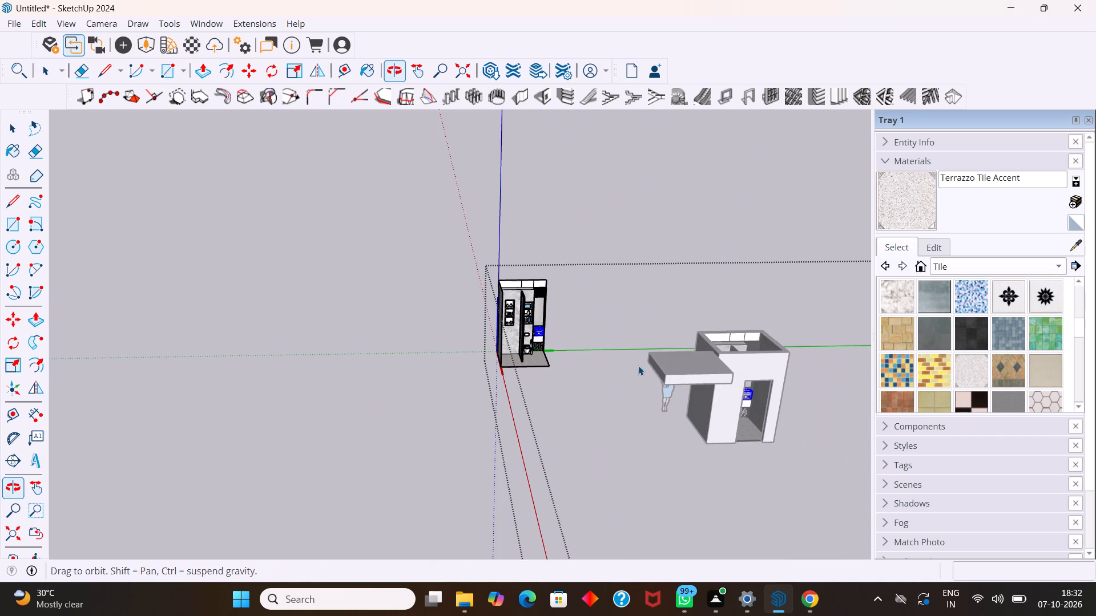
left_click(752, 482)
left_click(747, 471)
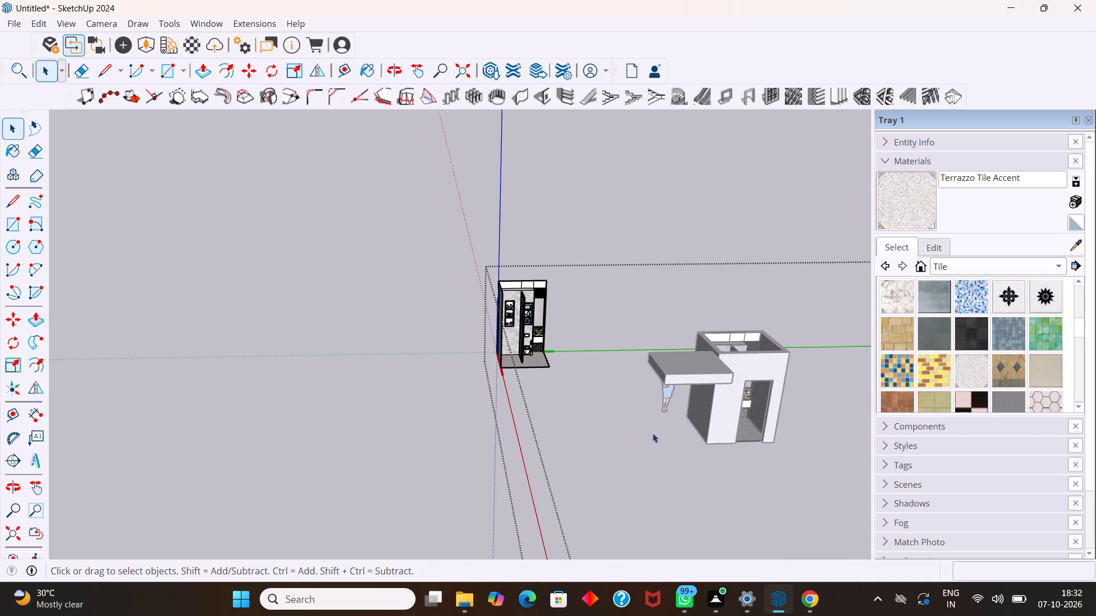
Paint the front edge of the washbasin countertop with Wood Floor Parquet from the Wood material collection.
scroll(636, 420, "up", 17)
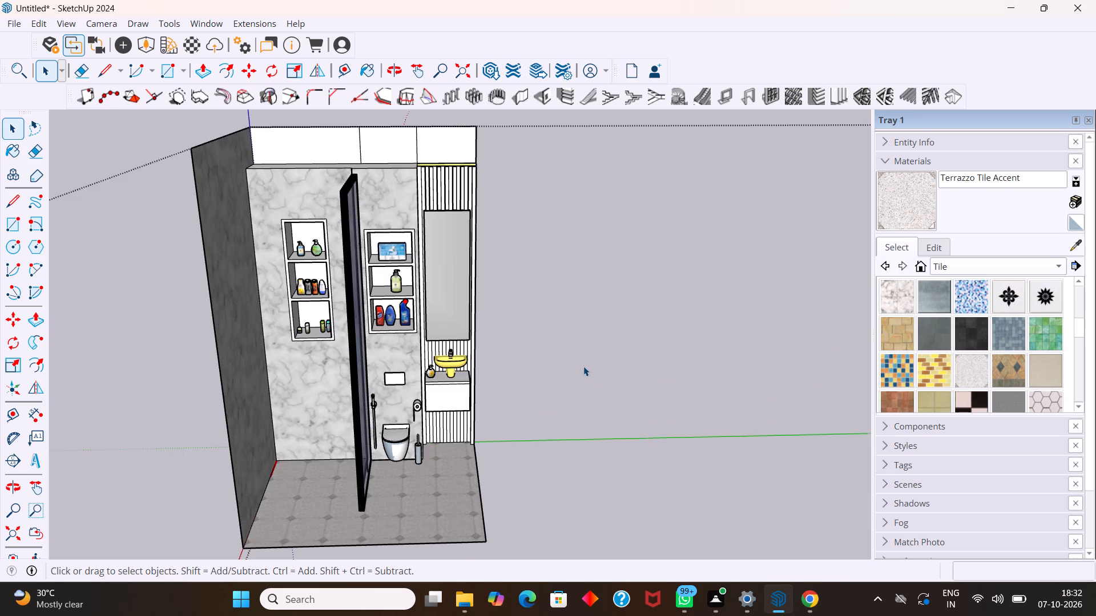
scroll(583, 366, "up", 2)
middle_click_drag(581, 364, 582, 376)
scroll(464, 359, "up", 4)
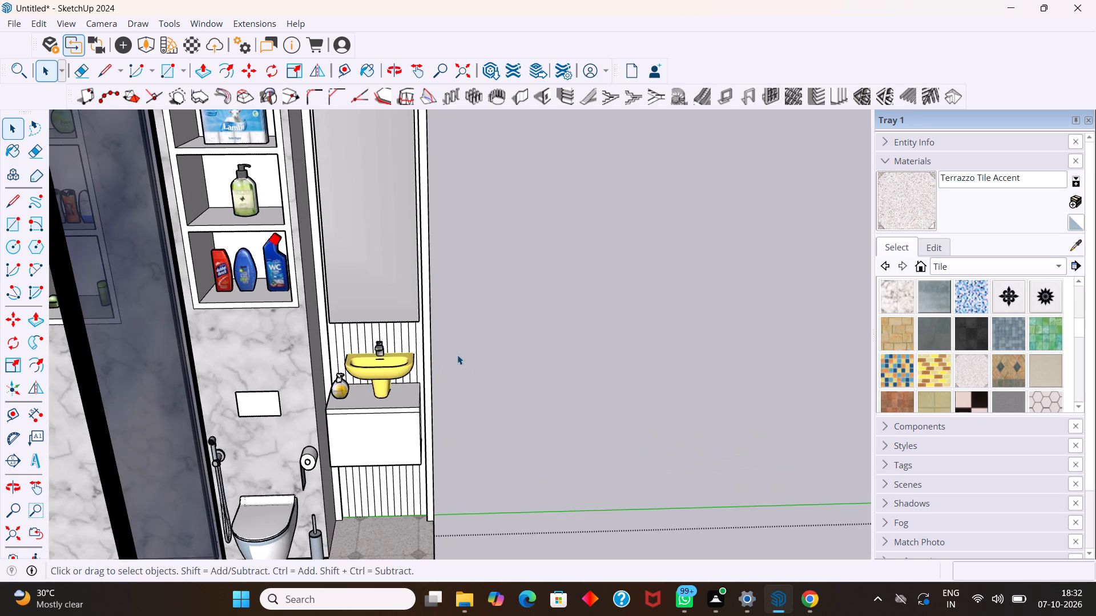
scroll(457, 355, "up", 3)
middle_click_drag(457, 362, 454, 355)
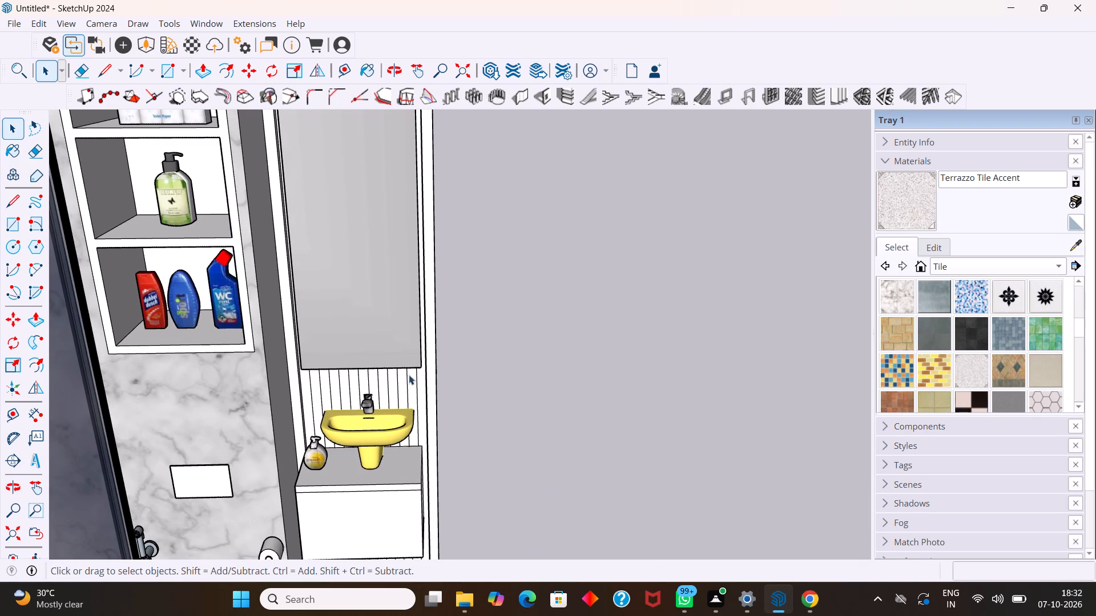
left_click(1013, 270)
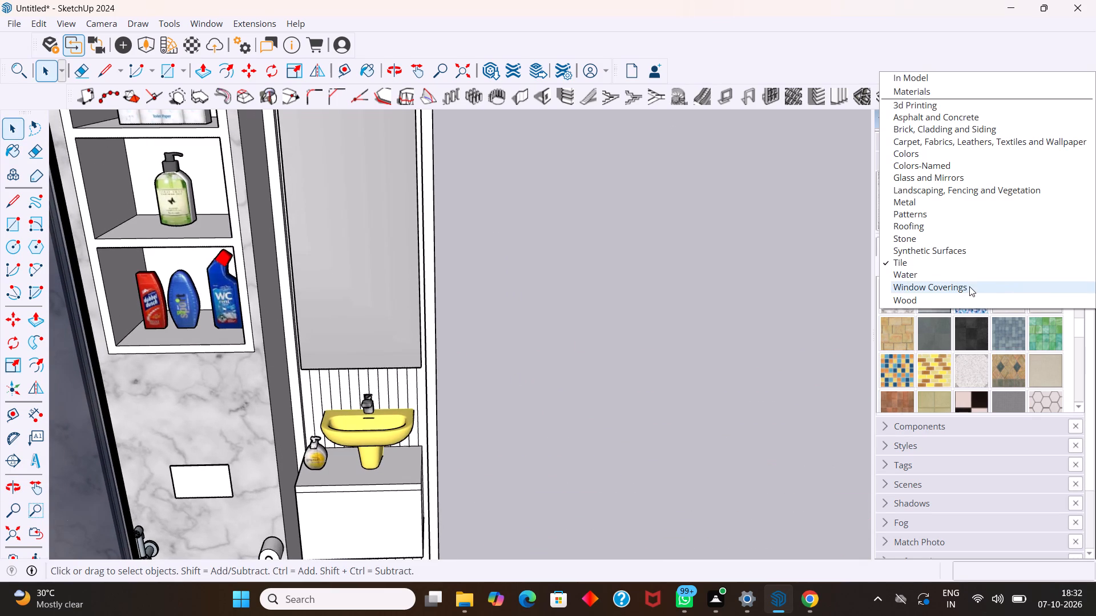
left_click(961, 303)
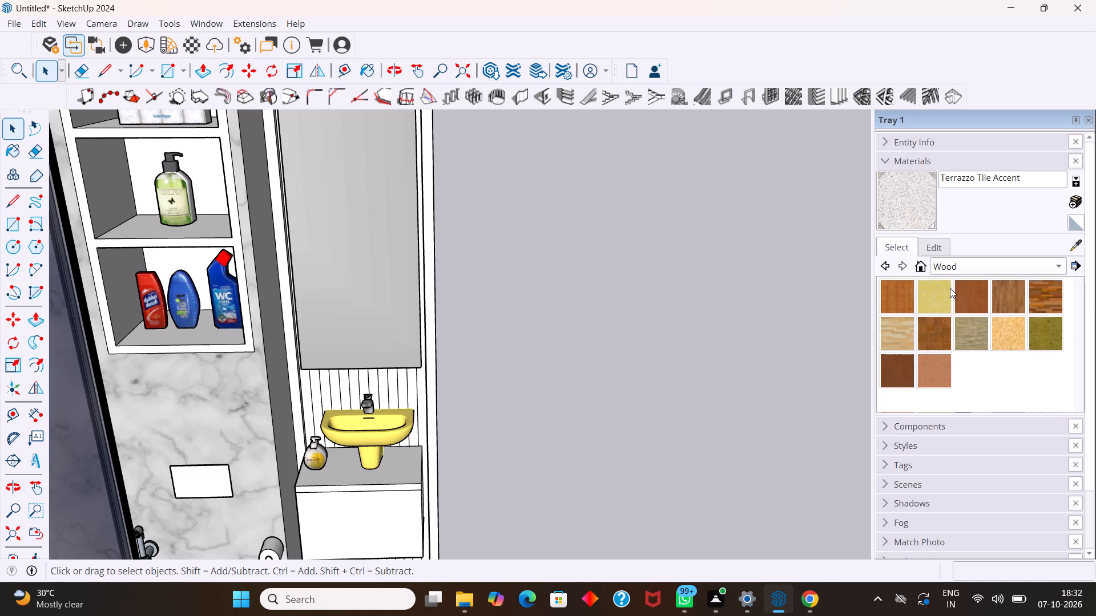
left_click(930, 328)
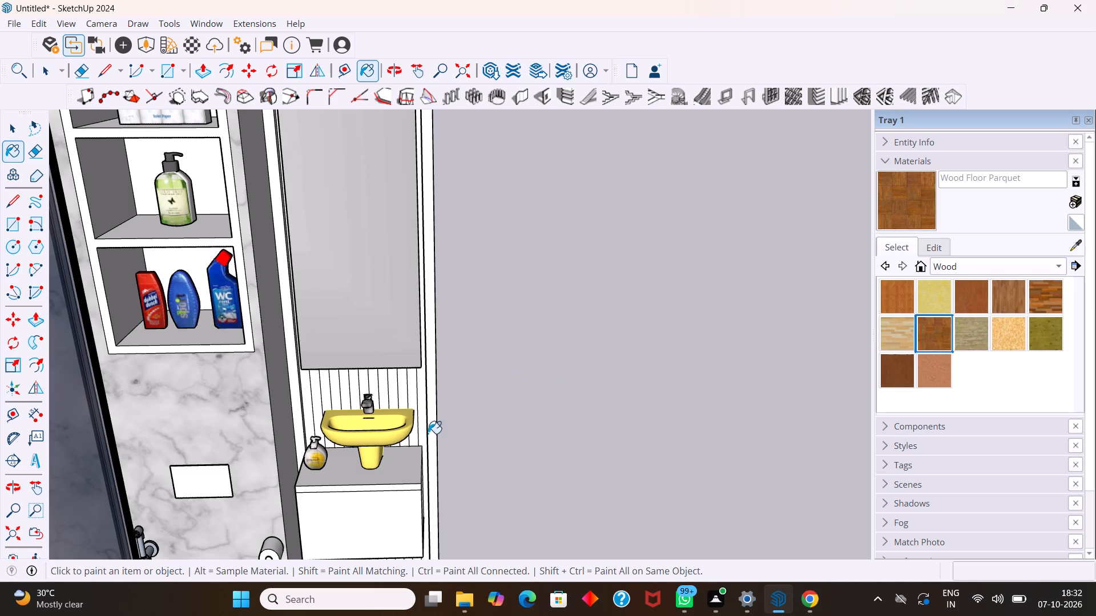
scroll(389, 467, "up", 1)
scroll(393, 465, "down", 17)
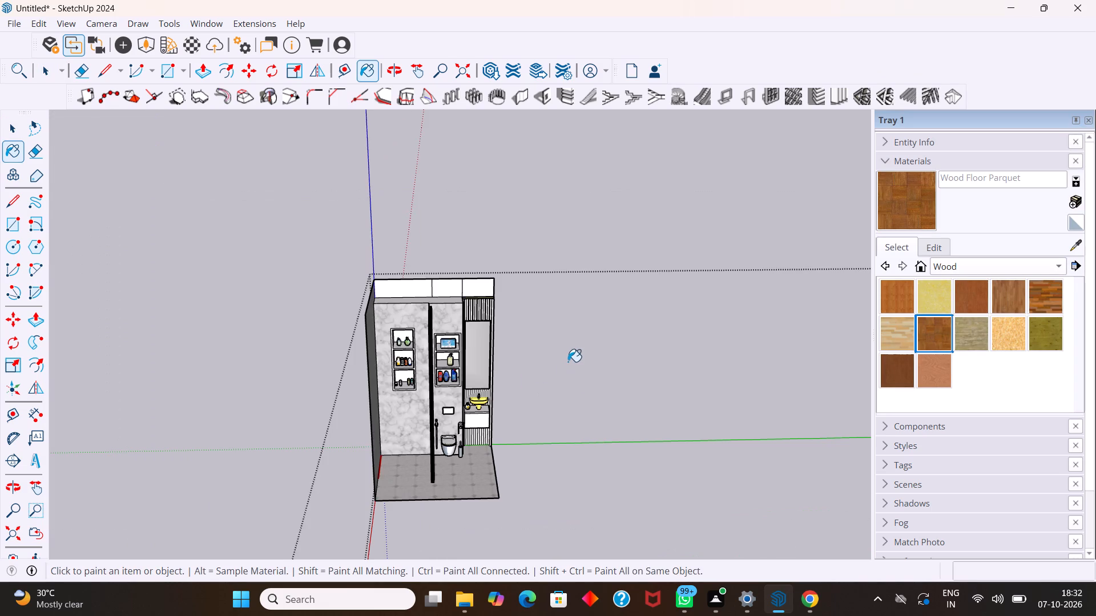
scroll(460, 447, "up", 20)
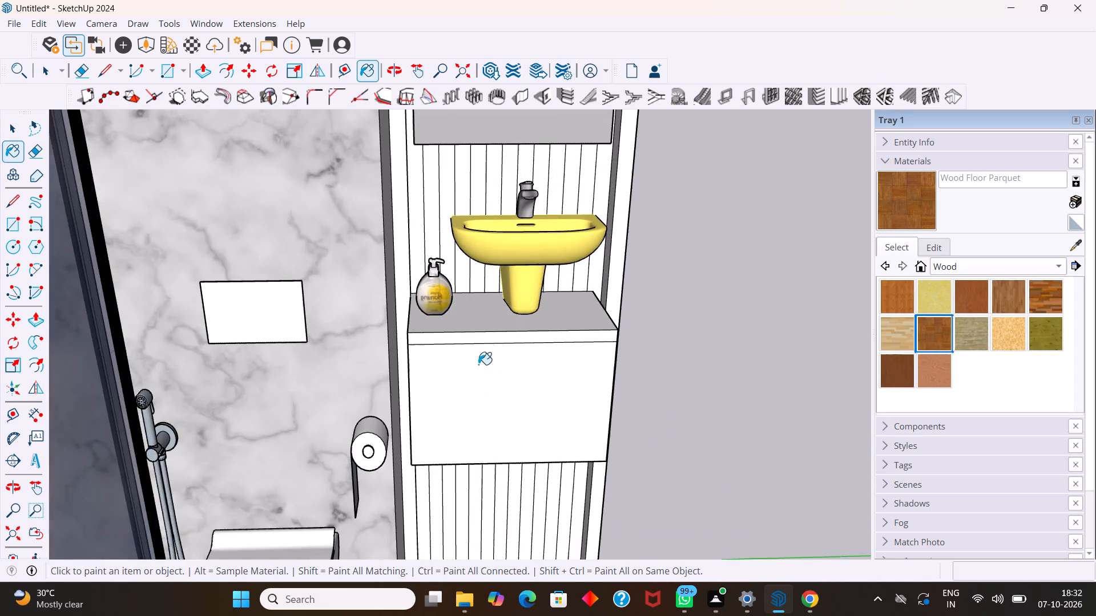
scroll(478, 364, "up", 9)
left_click(479, 315)
scroll(479, 315, "down", 5)
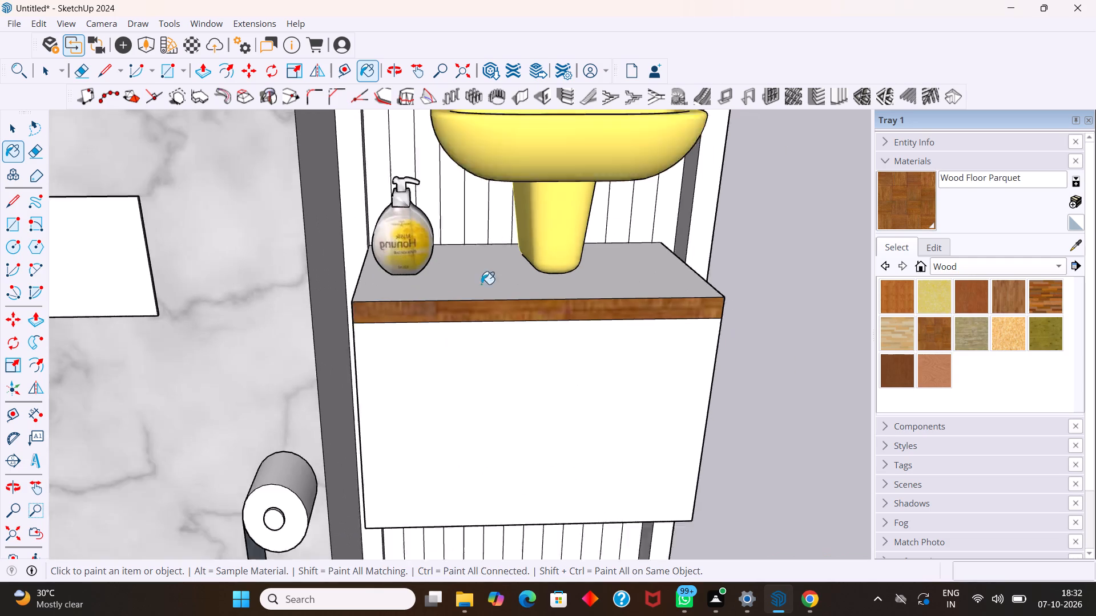
scroll(481, 284, "down", 1)
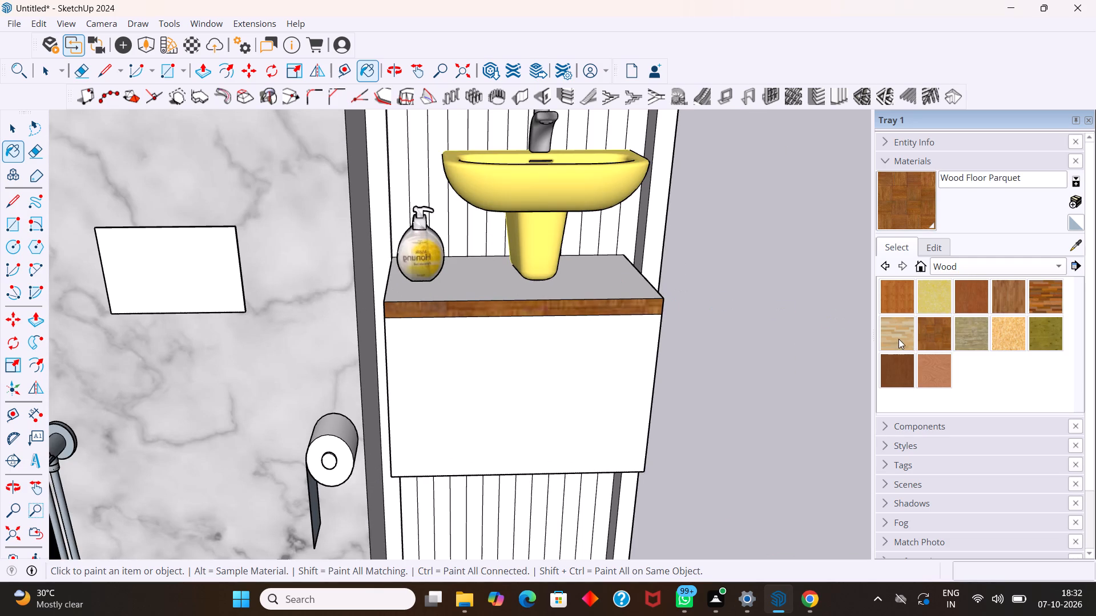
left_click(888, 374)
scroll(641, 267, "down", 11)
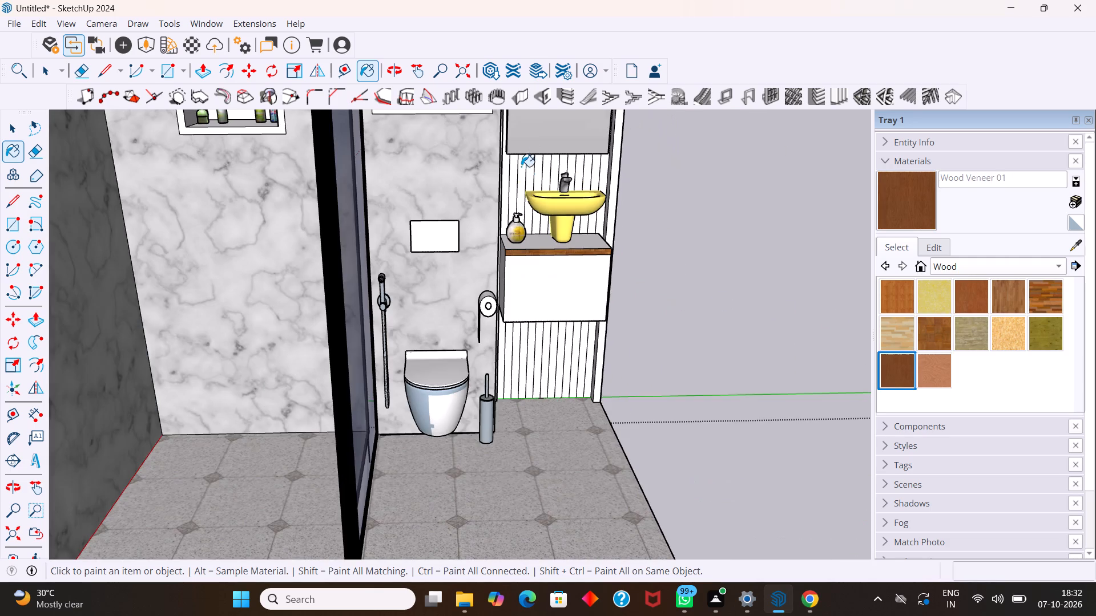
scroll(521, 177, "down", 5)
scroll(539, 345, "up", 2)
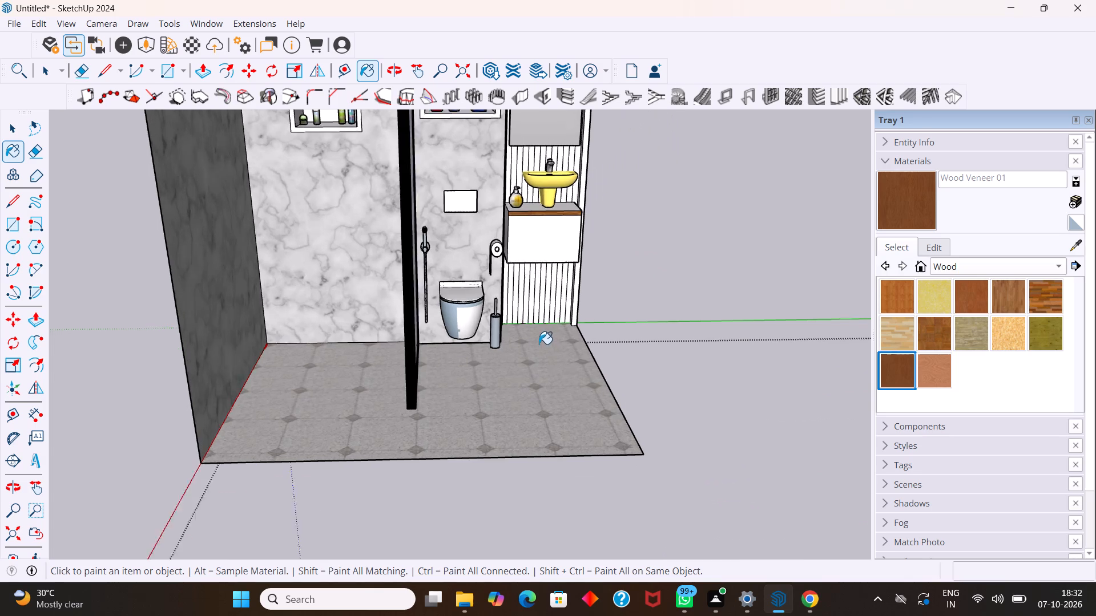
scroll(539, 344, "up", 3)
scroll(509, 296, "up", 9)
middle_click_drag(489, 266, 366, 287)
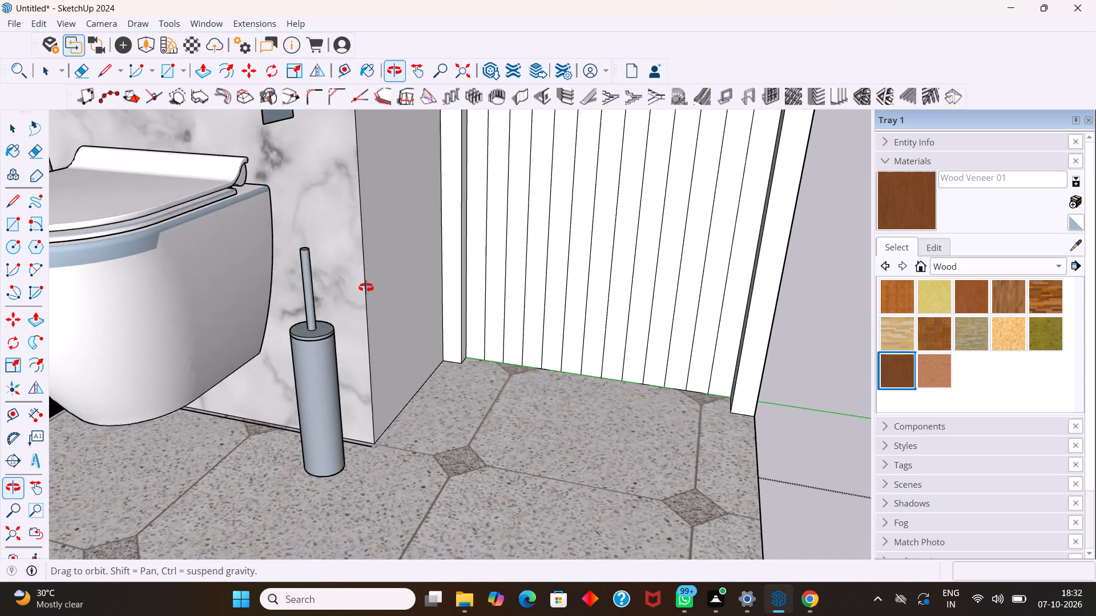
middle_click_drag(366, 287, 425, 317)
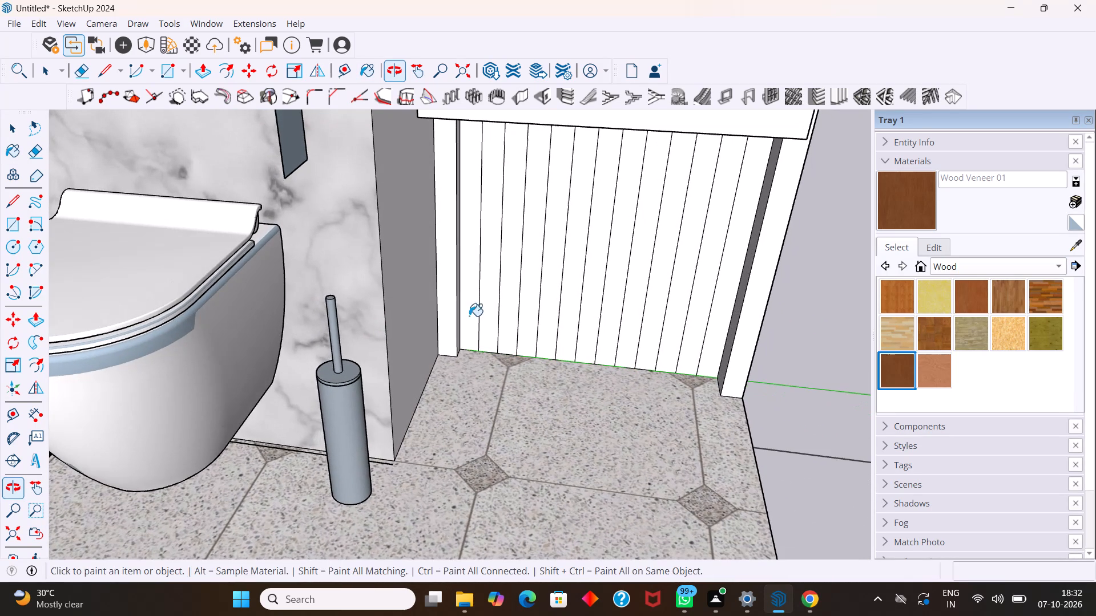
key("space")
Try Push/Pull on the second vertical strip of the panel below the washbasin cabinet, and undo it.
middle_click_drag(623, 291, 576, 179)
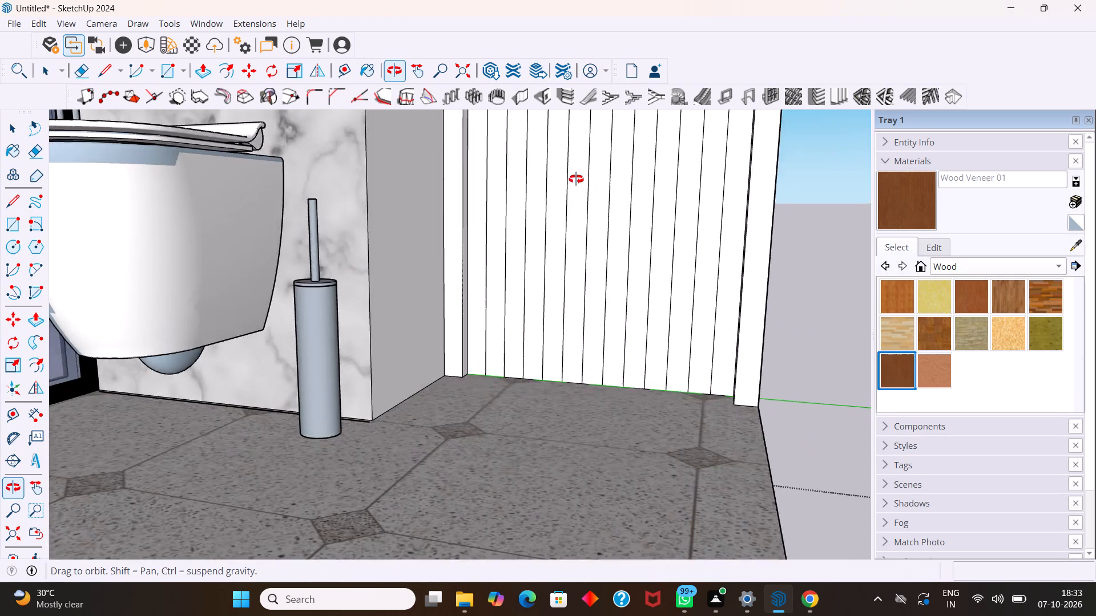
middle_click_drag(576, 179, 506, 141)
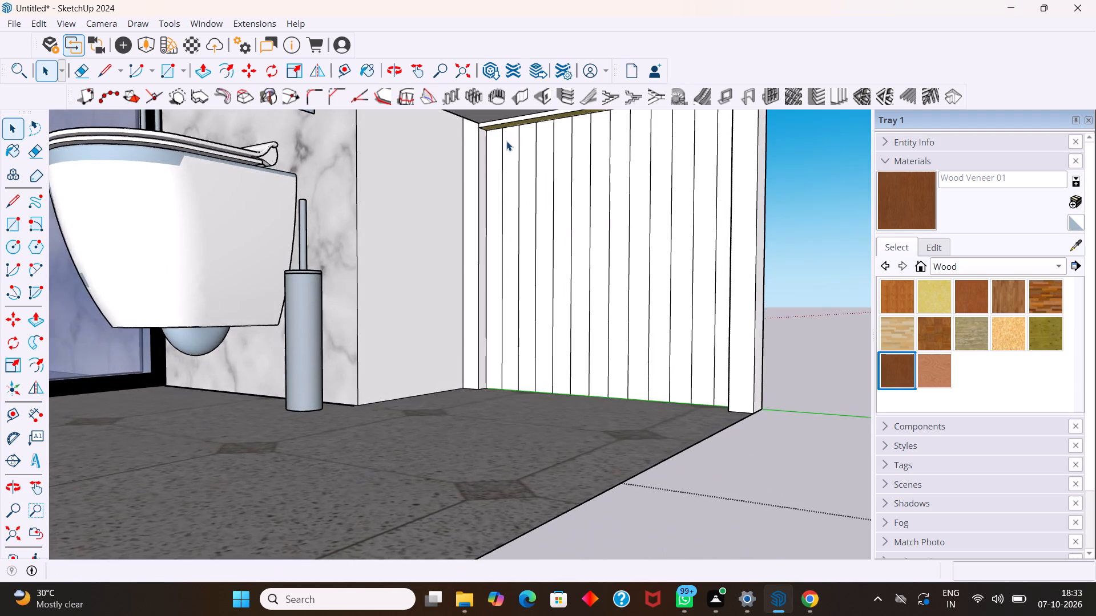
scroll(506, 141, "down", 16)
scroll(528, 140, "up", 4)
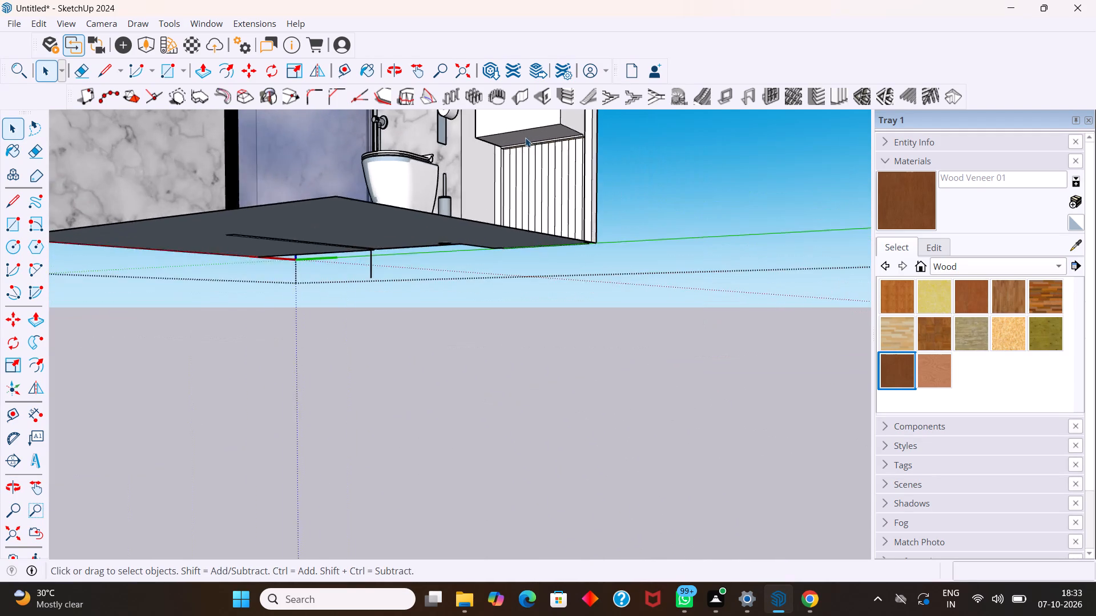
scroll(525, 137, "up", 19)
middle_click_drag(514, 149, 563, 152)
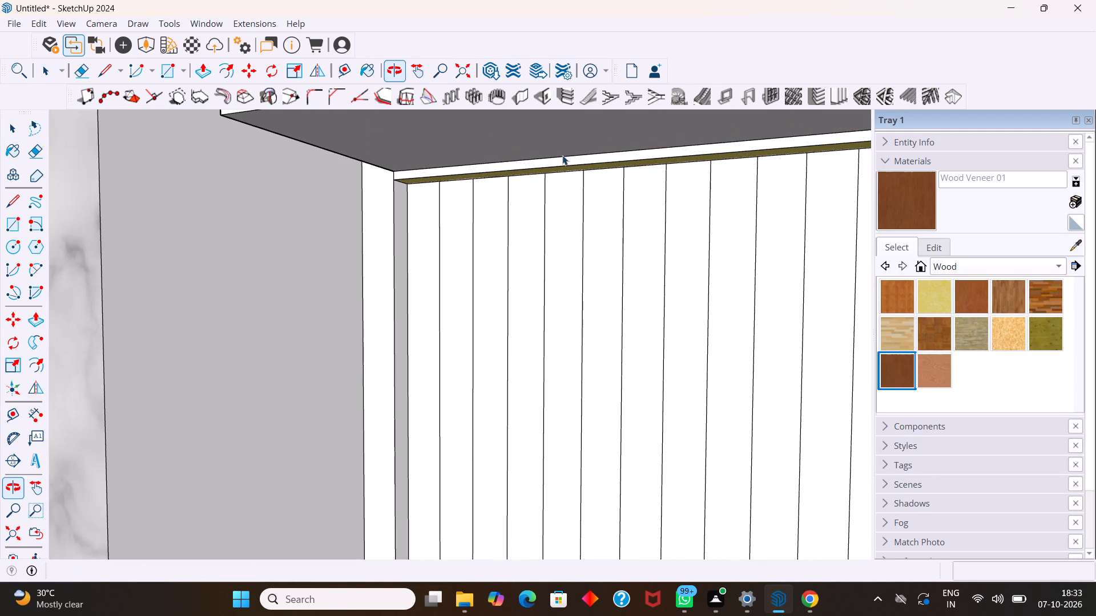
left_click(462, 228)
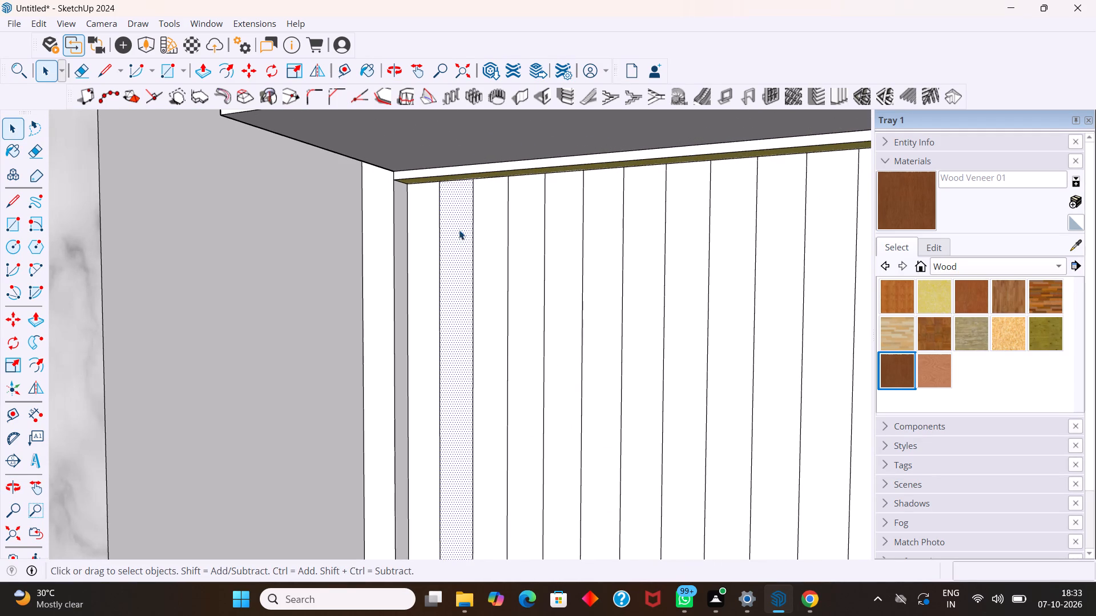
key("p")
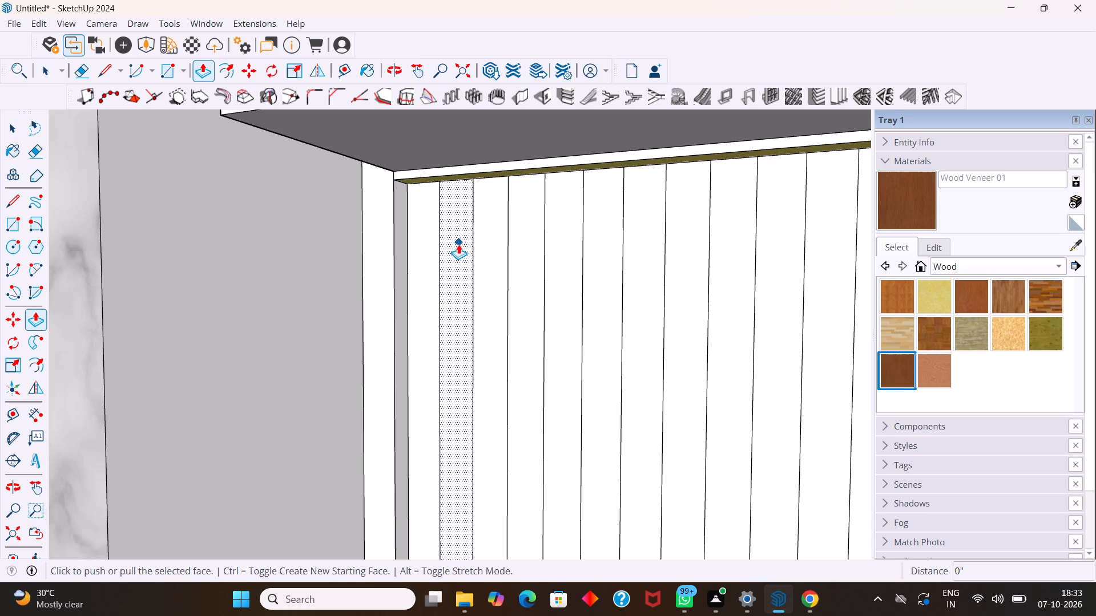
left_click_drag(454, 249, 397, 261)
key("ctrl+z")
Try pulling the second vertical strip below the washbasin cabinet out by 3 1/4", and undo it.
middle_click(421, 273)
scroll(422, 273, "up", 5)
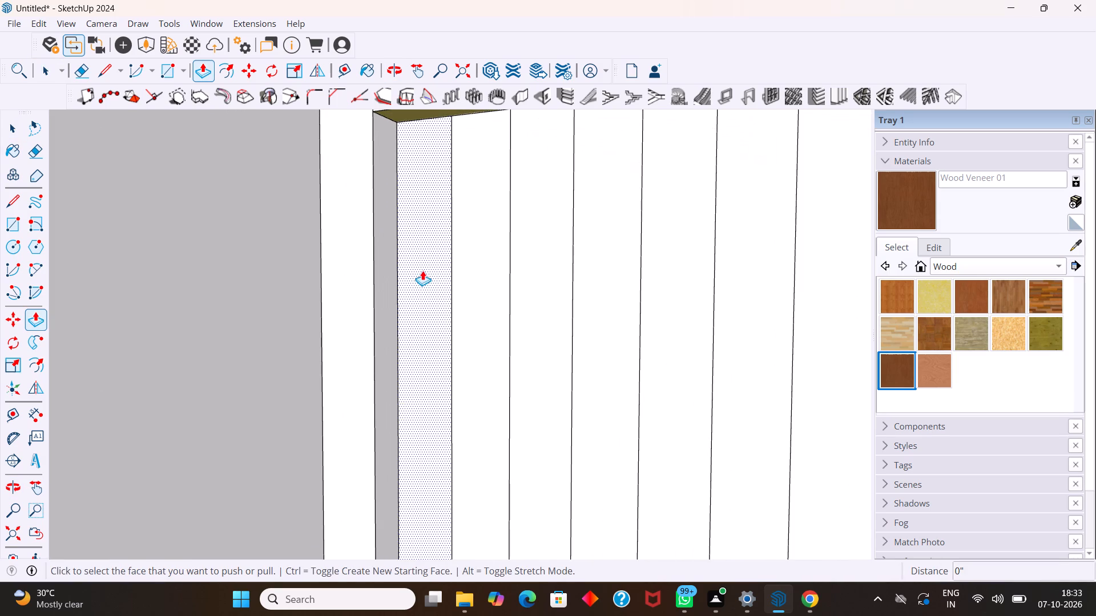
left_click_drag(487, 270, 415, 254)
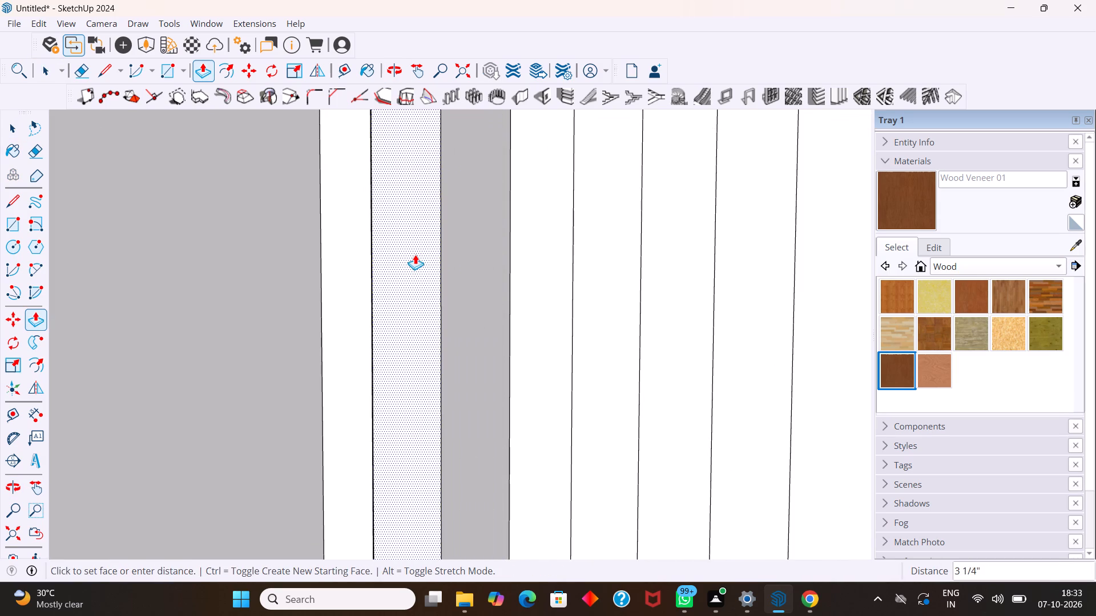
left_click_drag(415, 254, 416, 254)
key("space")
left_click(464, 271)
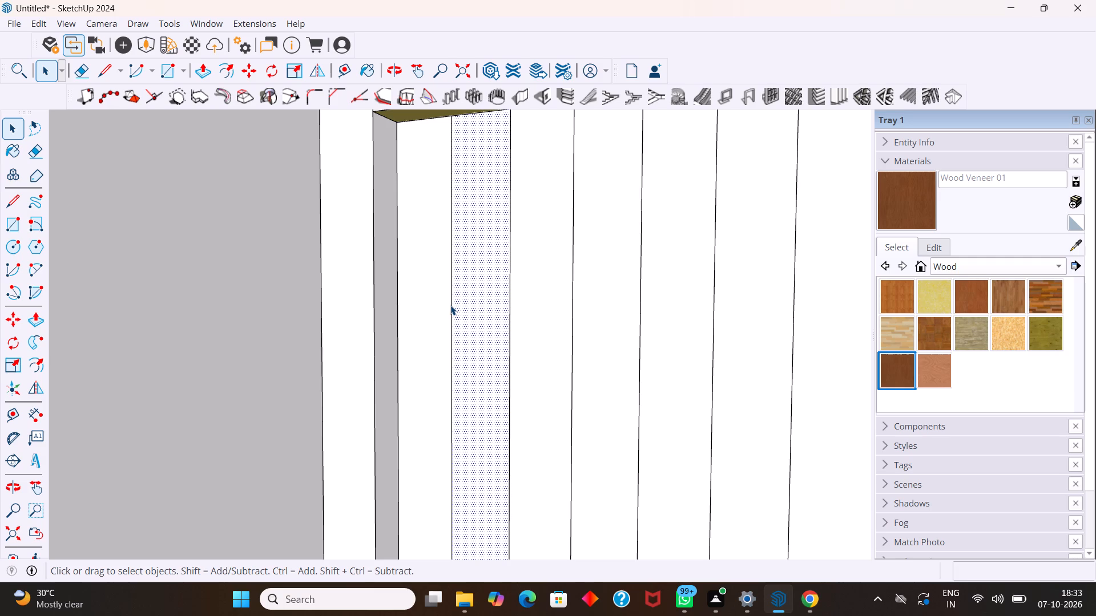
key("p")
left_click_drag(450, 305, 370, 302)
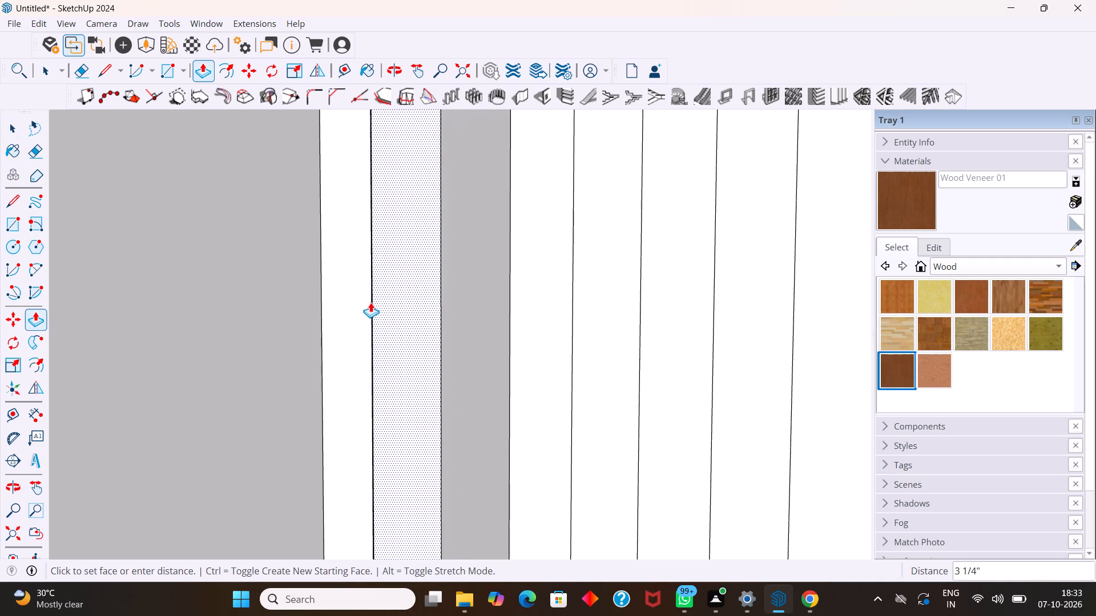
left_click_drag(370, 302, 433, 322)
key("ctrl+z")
Pull alternate vertical strips of the panel below the washbasin cabinet out by 1" with Push/Pull to form raised slats.
scroll(430, 324, "up", 8)
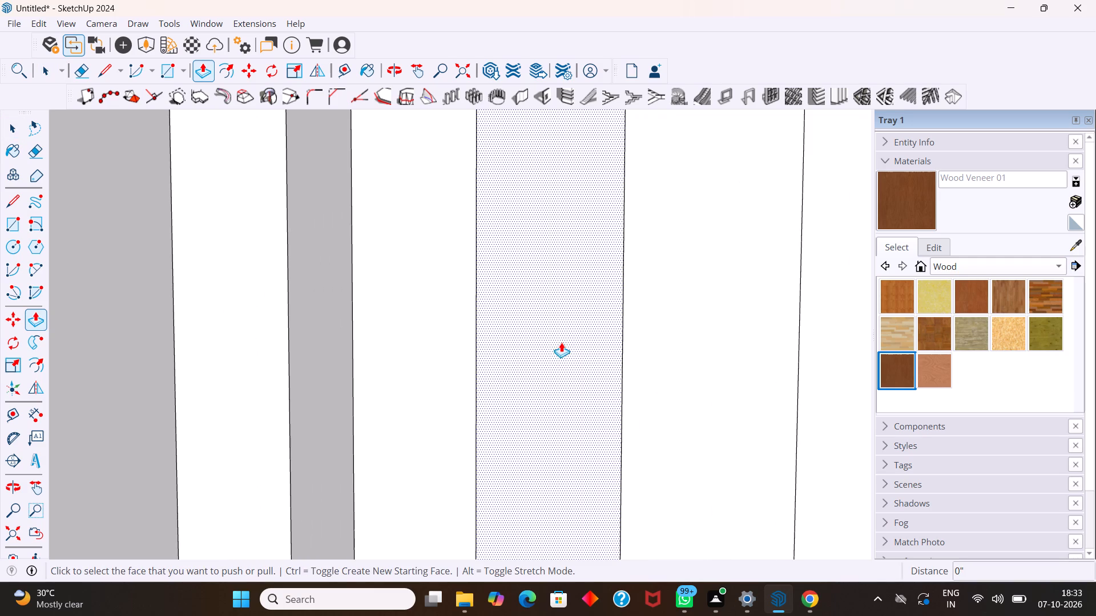
left_click_drag(482, 376, 287, 359)
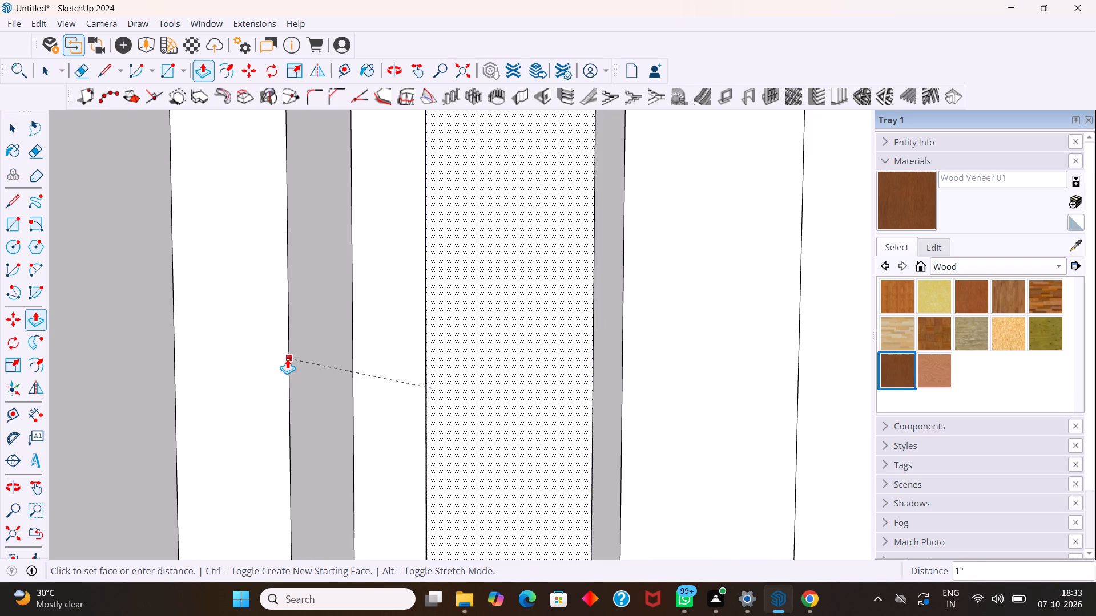
left_click_drag(287, 359, 285, 359)
scroll(518, 377, "down", 12)
double_click(614, 347)
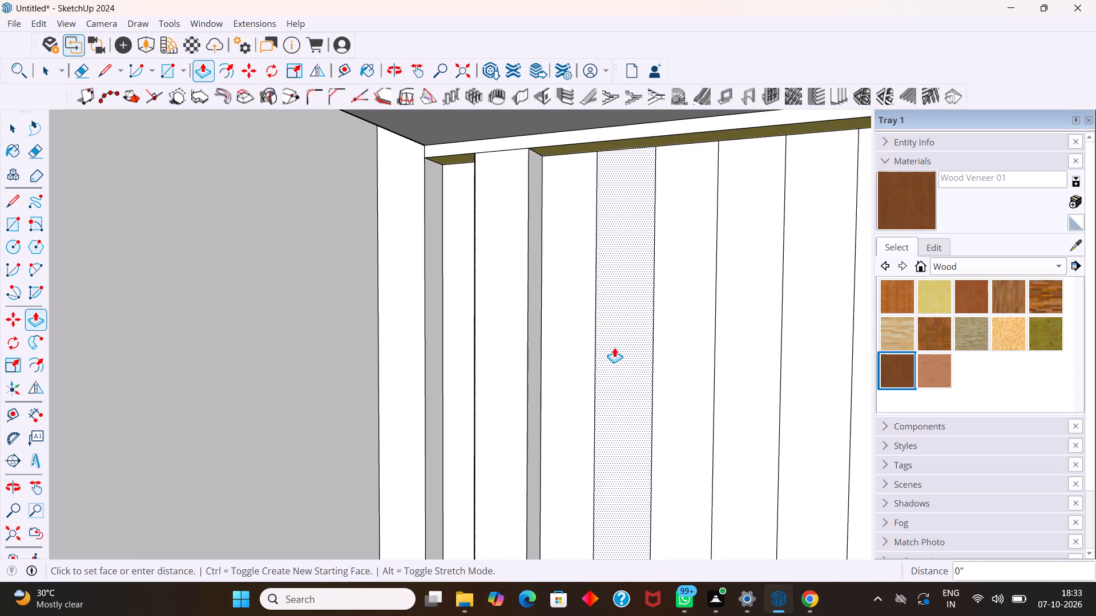
double_click(742, 352)
scroll(674, 334, "down", 12)
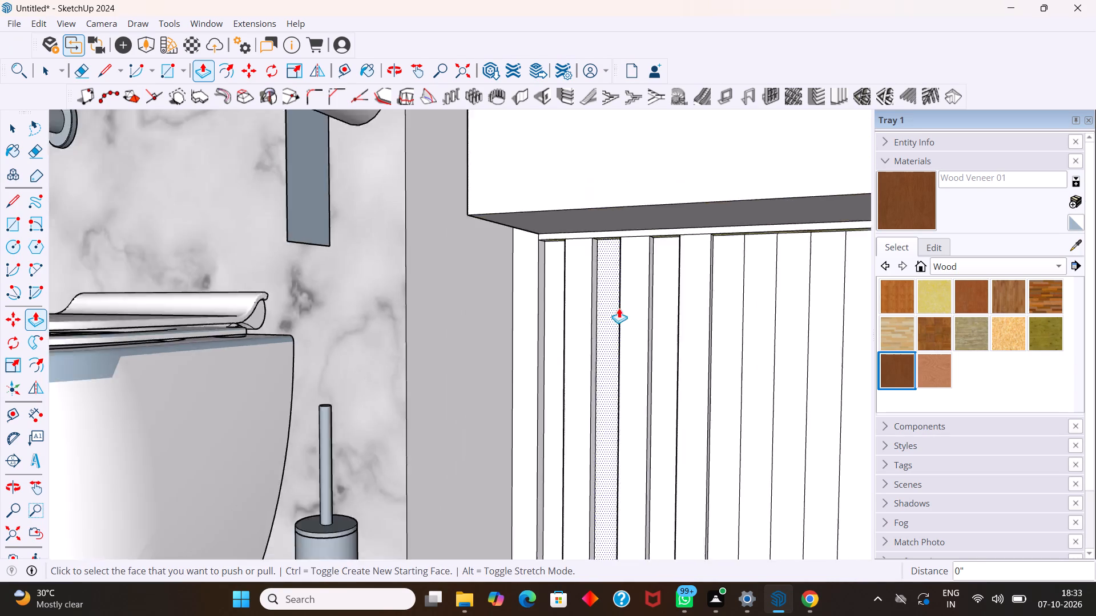
double_click(708, 333)
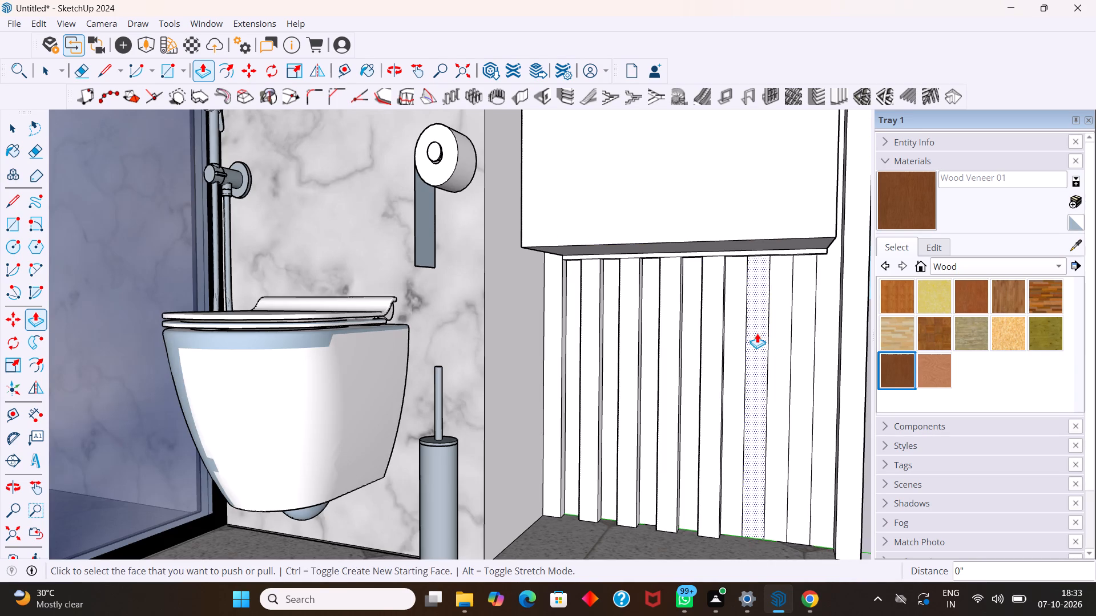
double_click(757, 333)
double_click(794, 341)
middle_click_drag(847, 360, 866, 368)
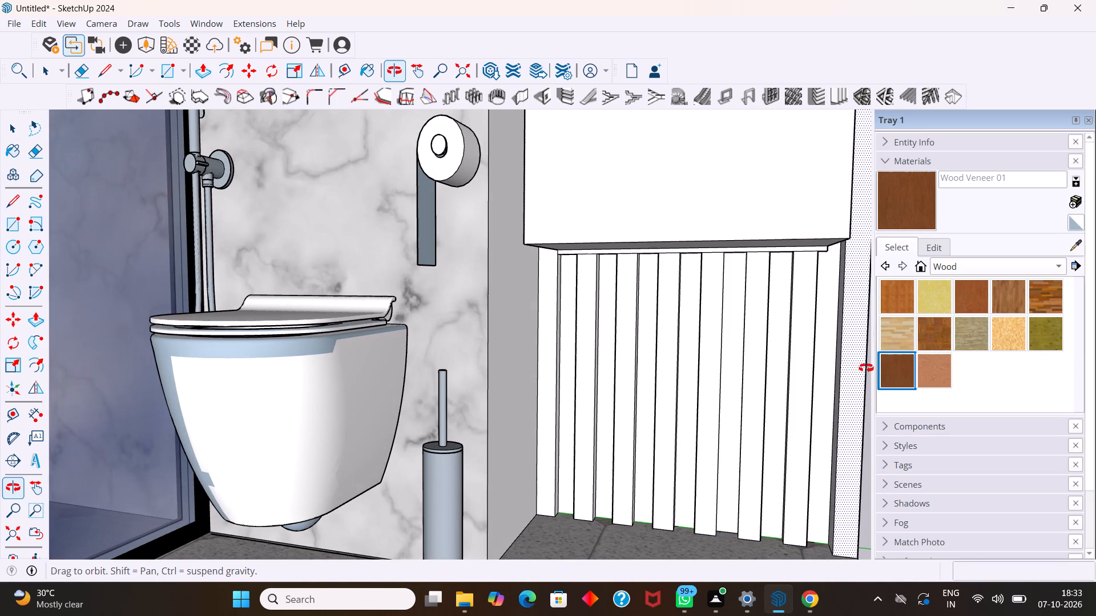
middle_click_drag(866, 368, 864, 369)
key("space")
Paint the raised slats above the mirror and the panel's side strip beside the marble wall with Wood Veneer 01.
scroll(663, 345, "down", 6)
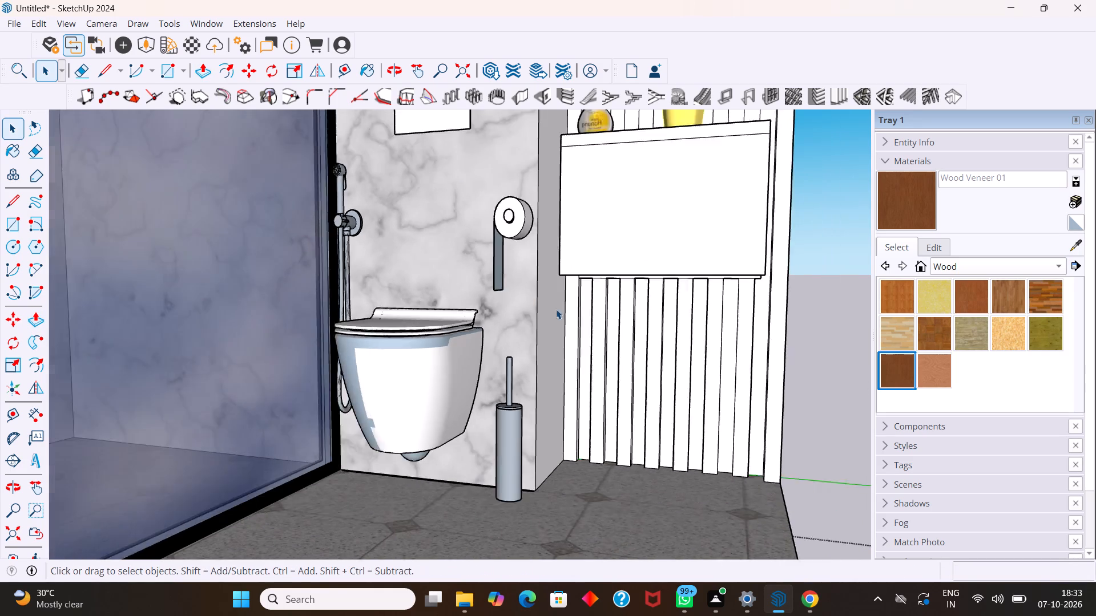
scroll(486, 261, "down", 10)
scroll(591, 153, "up", 9)
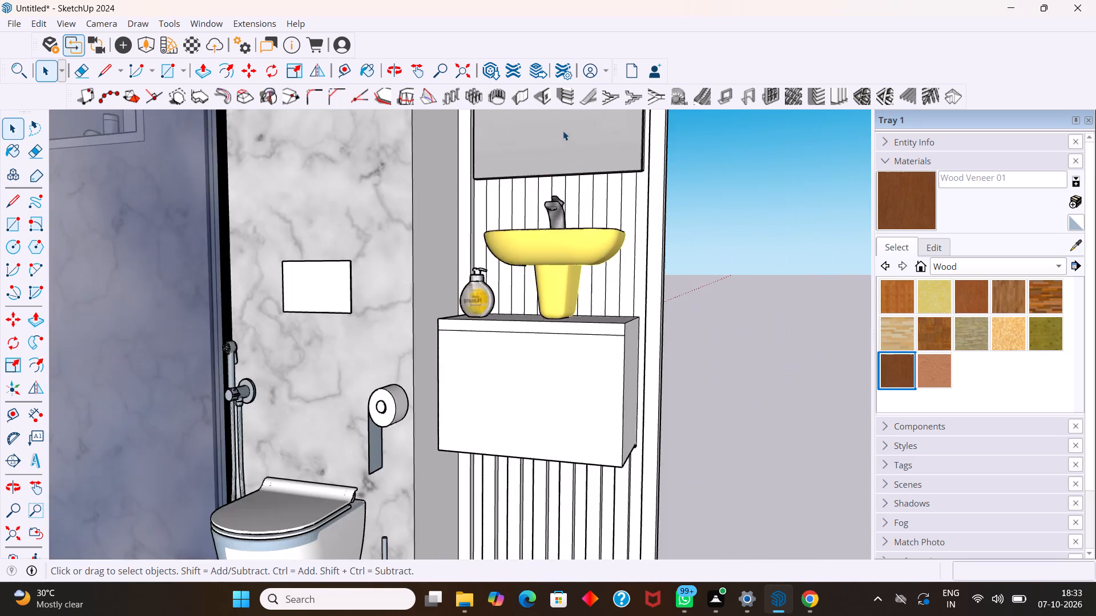
scroll(563, 131, "up", 3)
middle_click_drag(560, 173, 656, 262)
middle_click(655, 261)
scroll(580, 213, "up", 4)
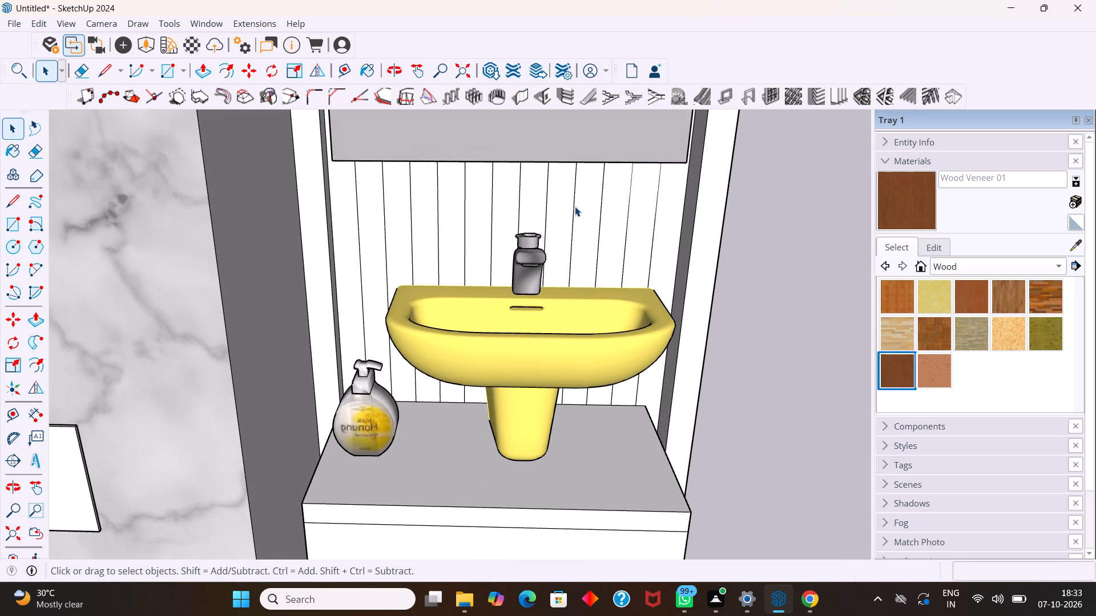
scroll(515, 205, "up", 4)
middle_click_drag(513, 202, 511, 284)
scroll(503, 260, "down", 17)
scroll(515, 234, "down", 5)
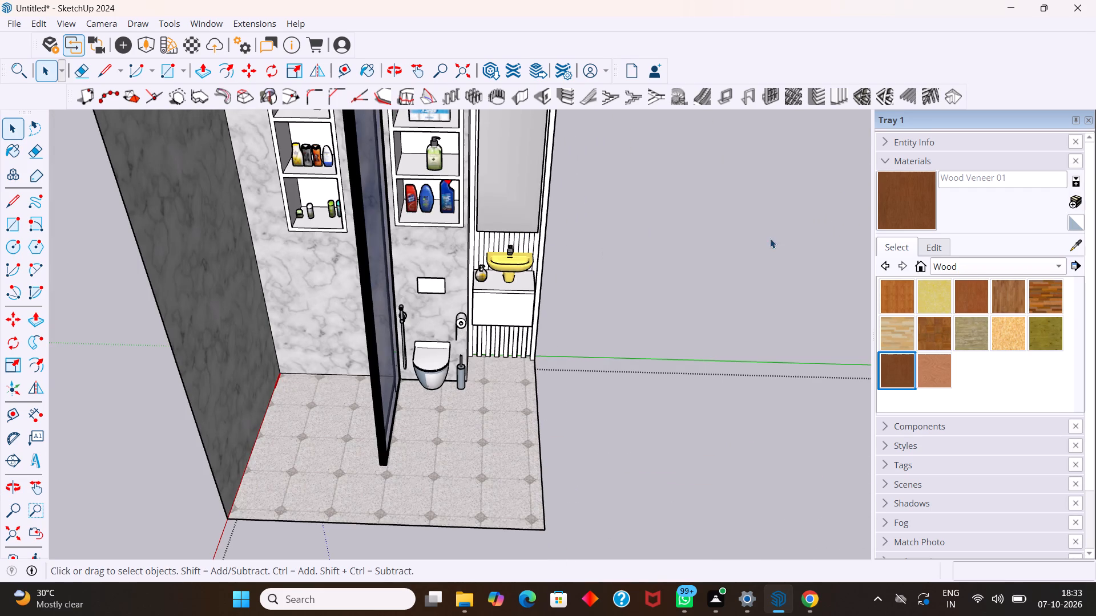
left_click(908, 204)
scroll(710, 212, "down", 6)
scroll(638, 145, "up", 3)
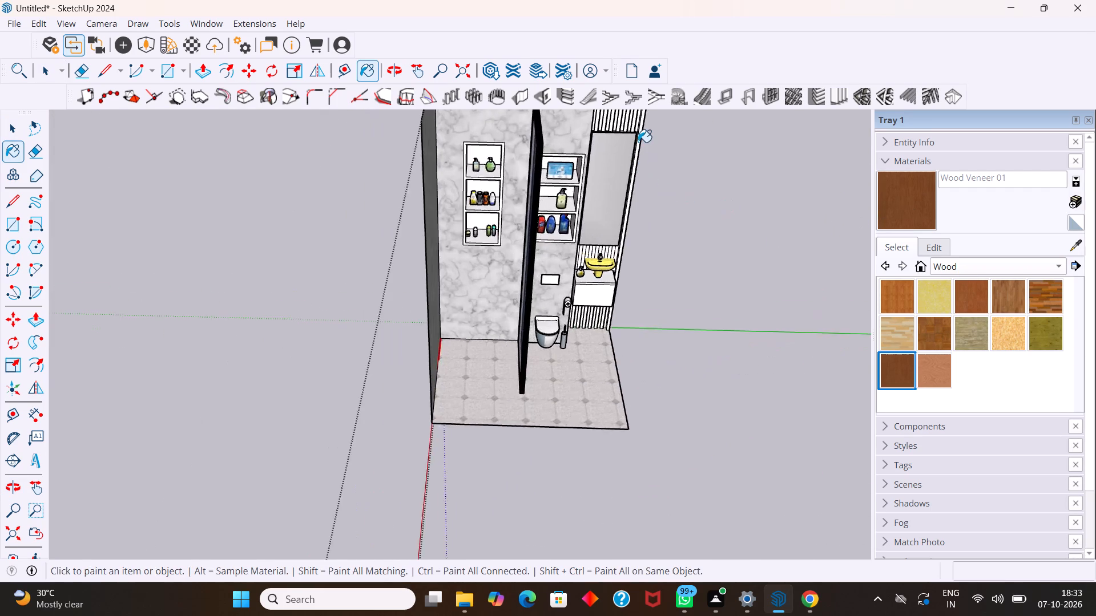
scroll(638, 140, "down", 16)
scroll(675, 135, "up", 12)
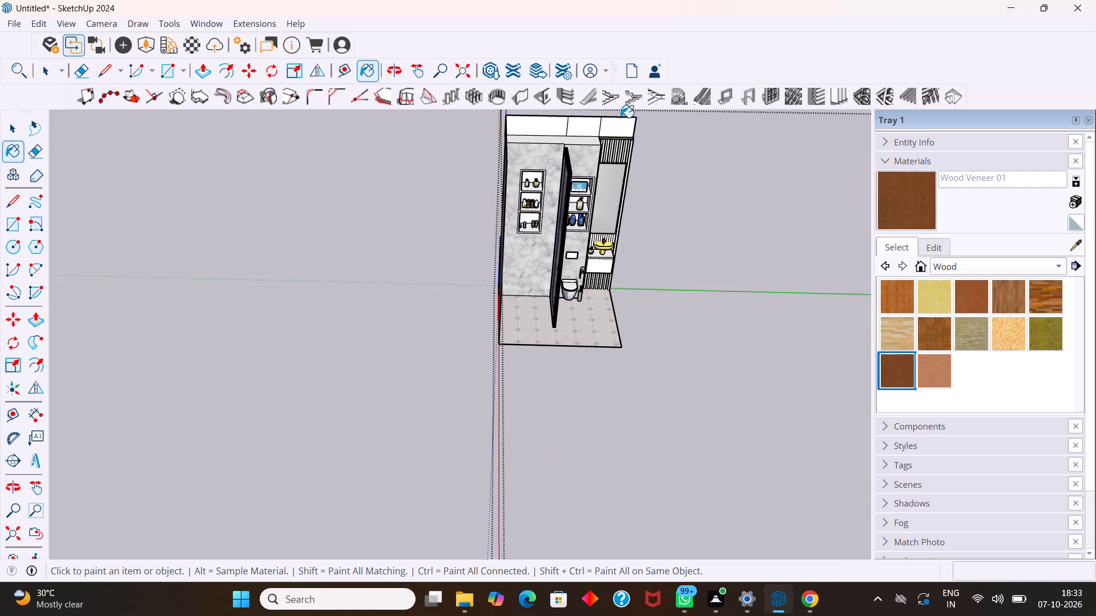
scroll(620, 117, "up", 20)
scroll(620, 117, "up", 1)
middle_click_drag(584, 170, 557, 171)
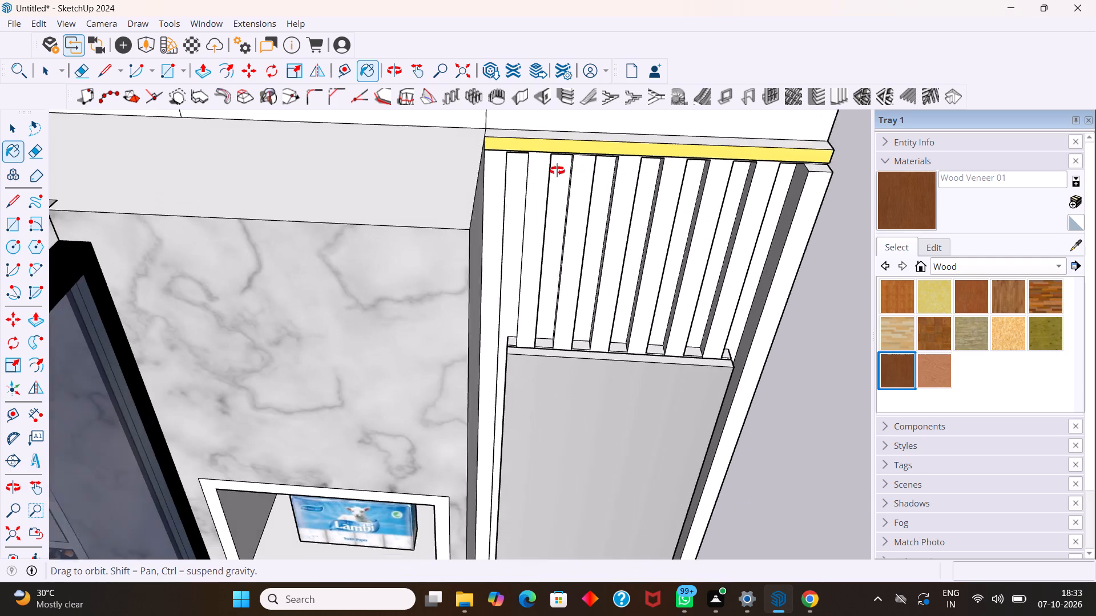
middle_click_drag(557, 171, 522, 168)
left_click(515, 194)
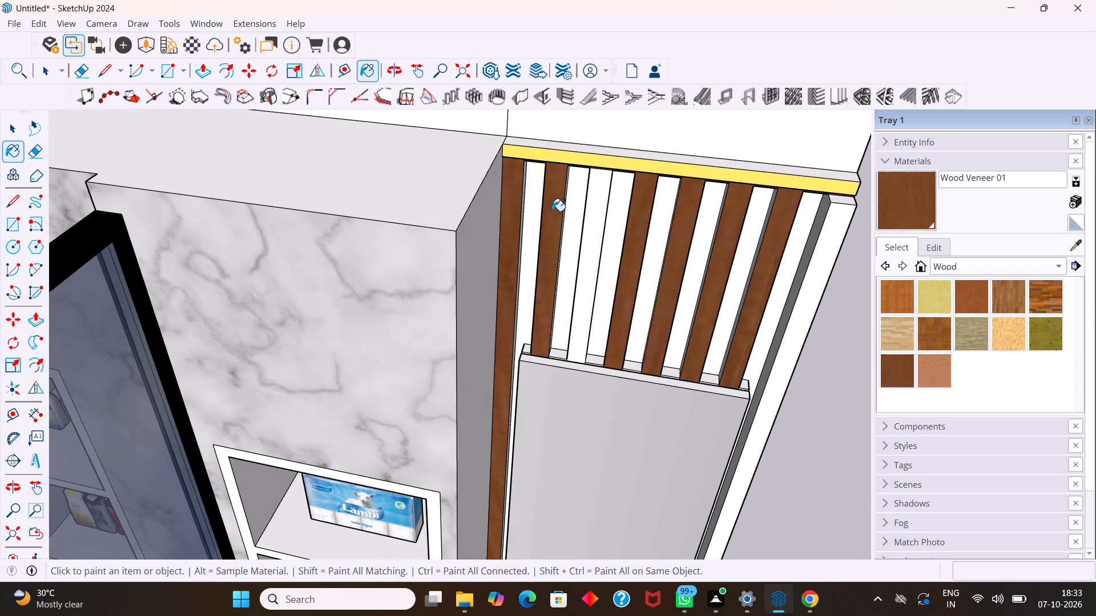
left_click(593, 226)
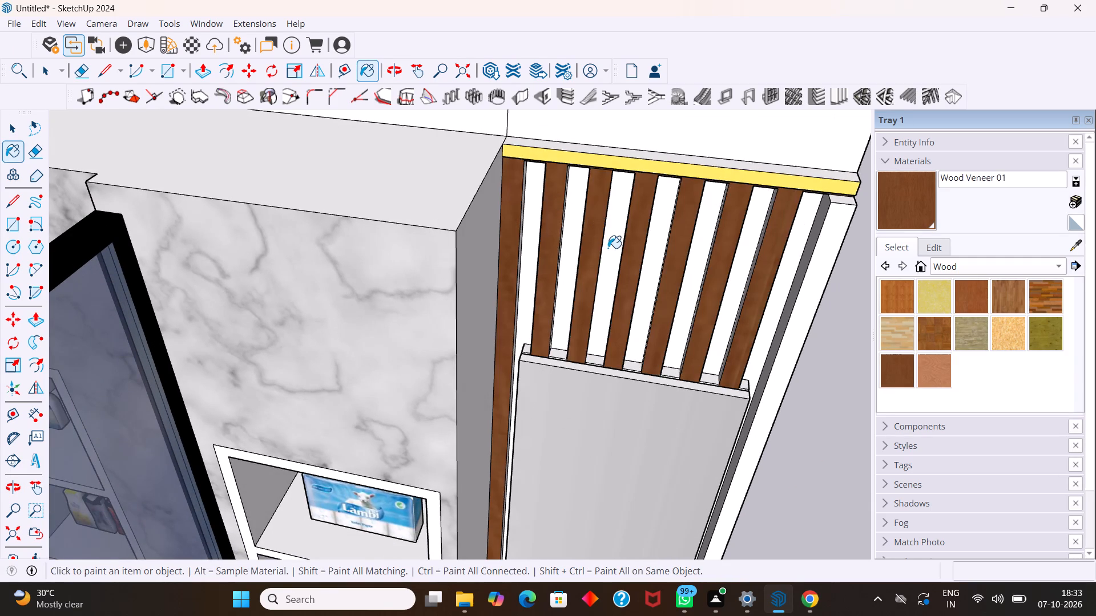
Paint the raised slats below the washbasin cabinet and the panel's outer edge strip with Wood Veneer 01.
scroll(609, 248, "down", 16)
scroll(629, 462, "up", 9)
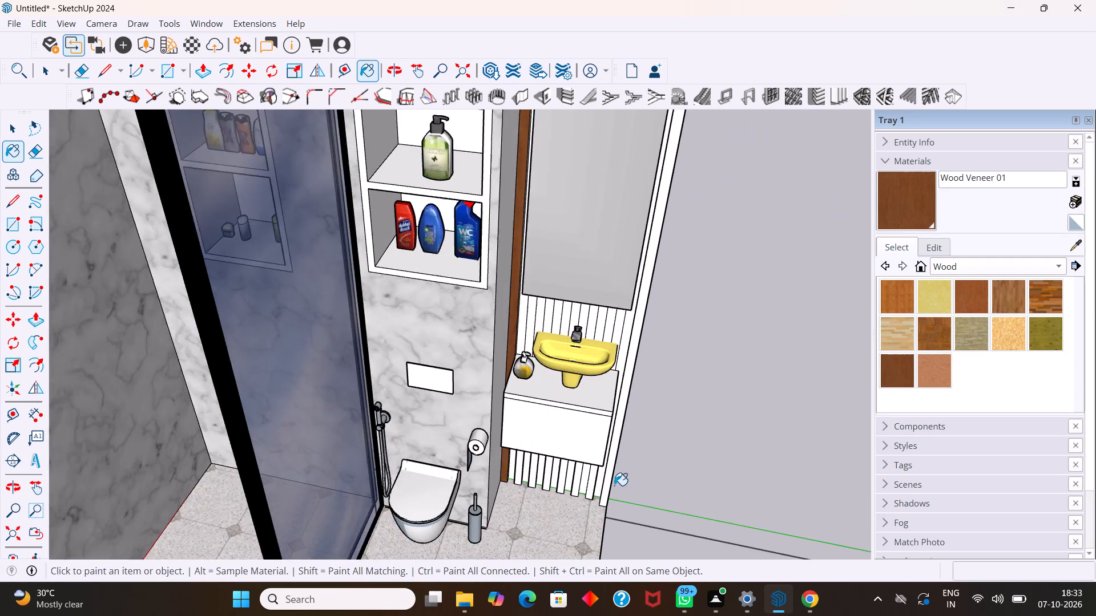
middle_click_drag(615, 479, 620, 435)
left_click(518, 453)
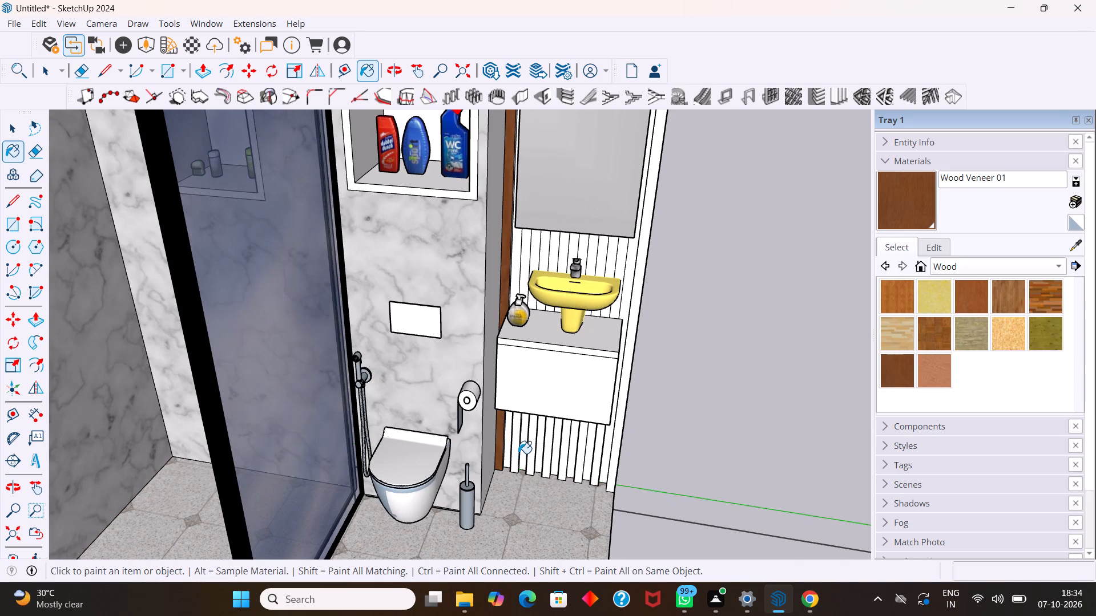
scroll(518, 453, "up", 13)
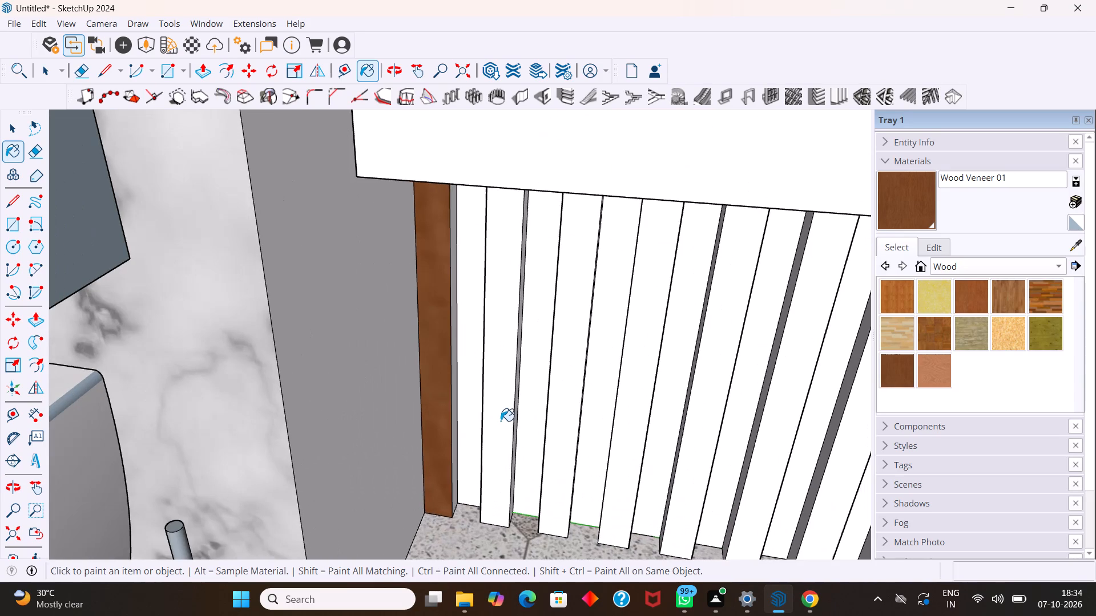
left_click(504, 419)
left_click(561, 451)
left_click(625, 467)
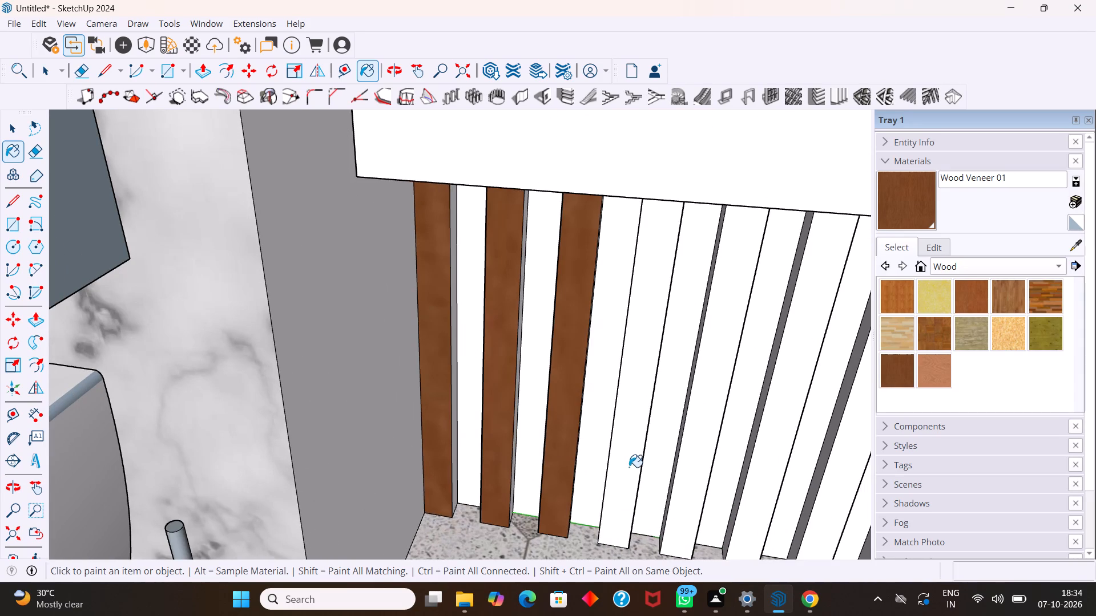
left_click(690, 469)
scroll(691, 465, "down", 4)
left_click(742, 455)
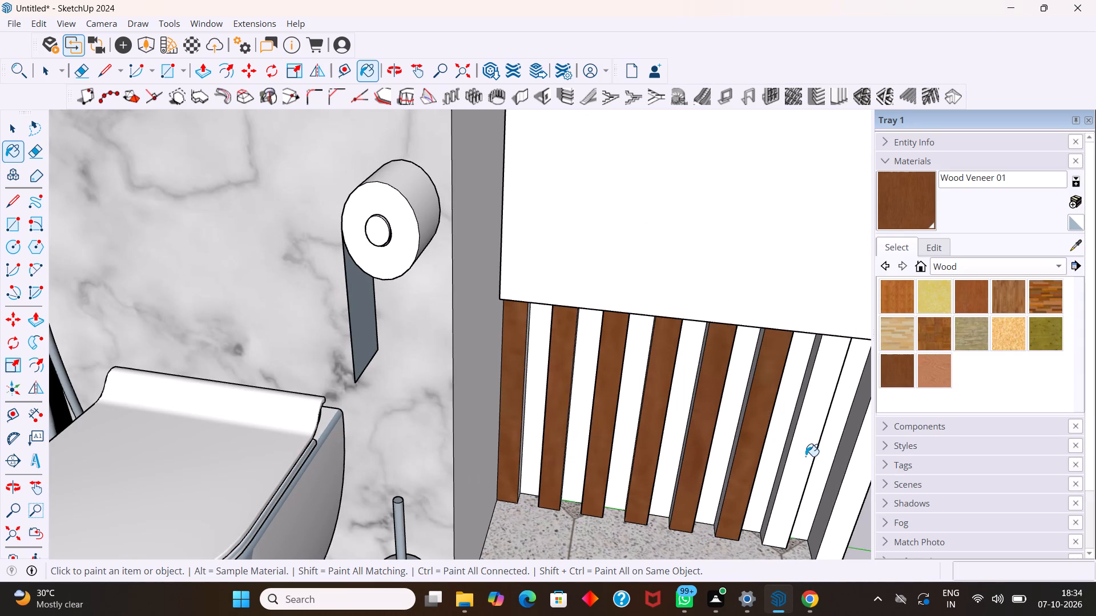
left_click(805, 456)
scroll(816, 457, "down", 4)
left_click(851, 462)
Paint alternate vertical strips of the panel behind the washbasin, between countertop and mirror, with Wood Veneer 01.
scroll(750, 447, "down", 6)
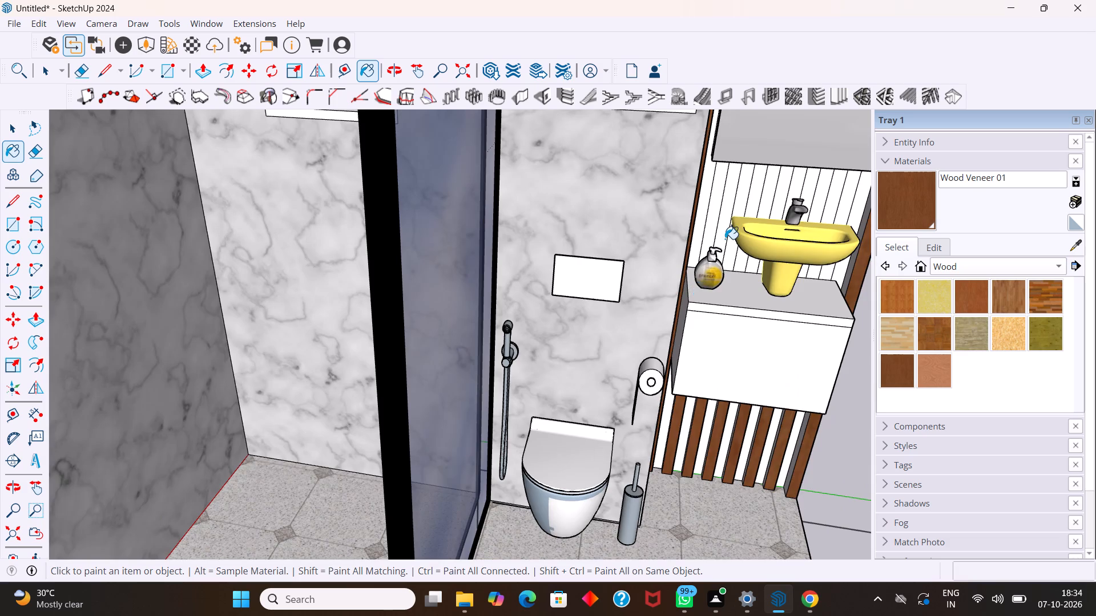
scroll(731, 204, "up", 7)
left_click(702, 209)
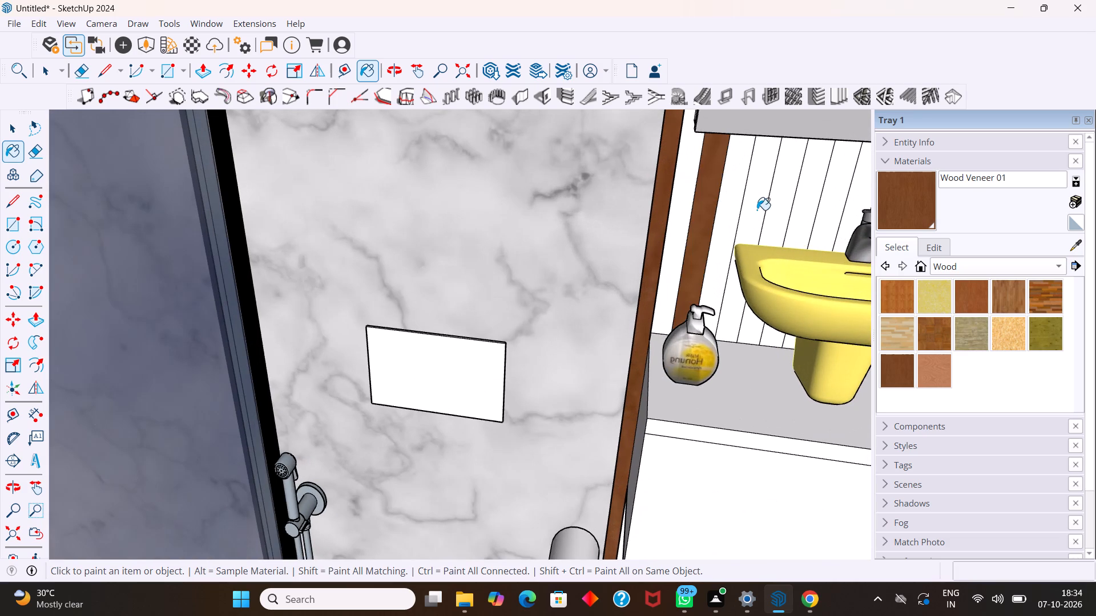
left_click(757, 210)
left_click(797, 213)
scroll(770, 208, "down", 15)
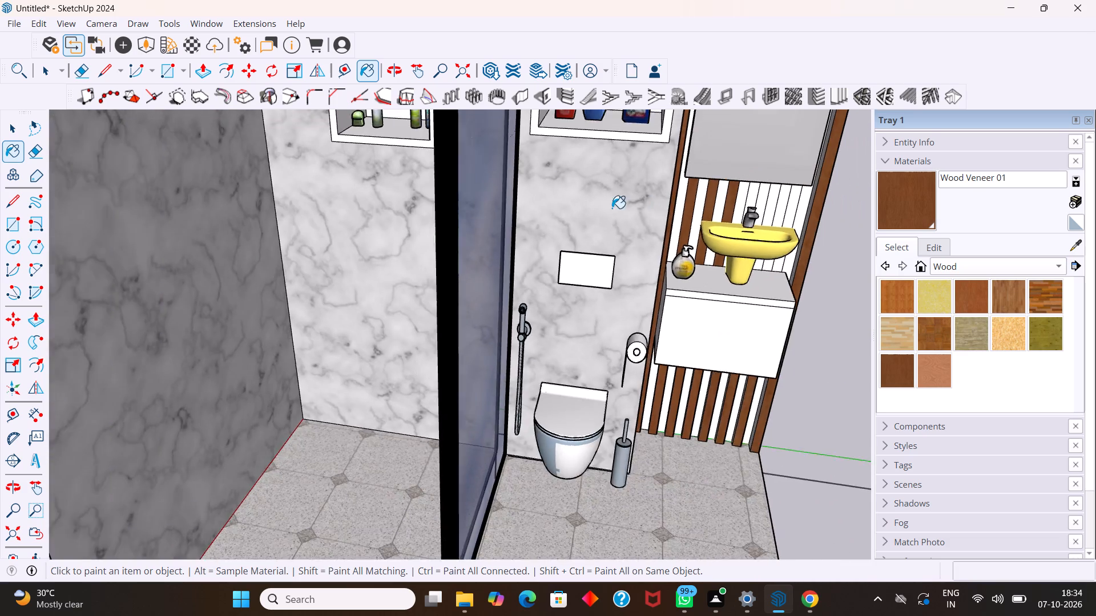
scroll(612, 208, "down", 2)
scroll(747, 203, "up", 20)
scroll(747, 203, "up", 1)
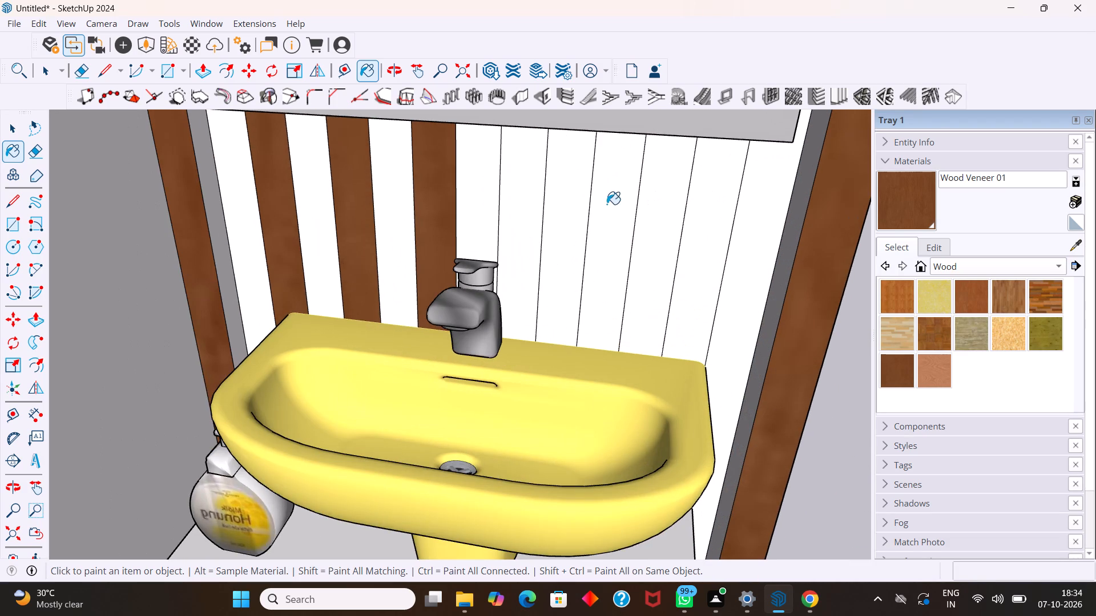
left_click(522, 210)
left_click(618, 213)
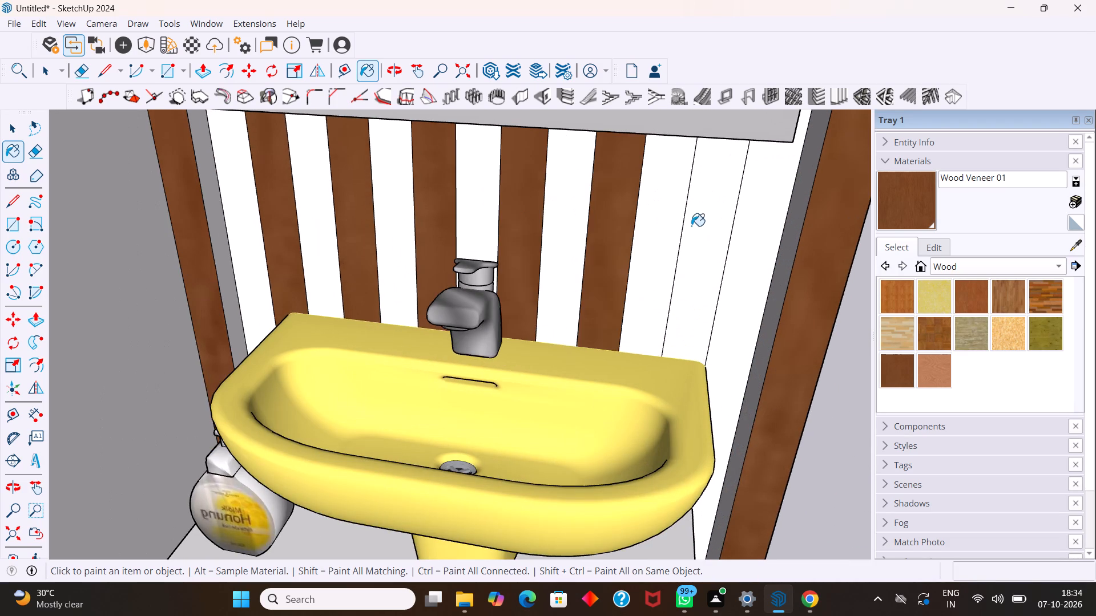
left_click(699, 228)
key("space")
Examine the wood-slatted washbasin panel and the whole bathroom model from several angles, including the separate walled copy.
scroll(672, 221, "down", 6)
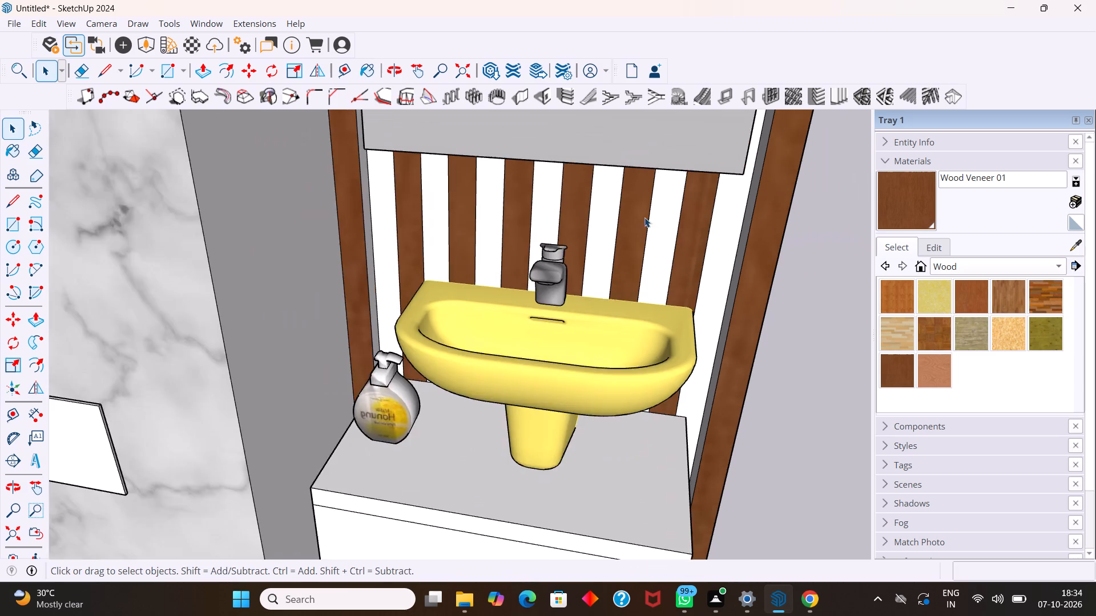
scroll(644, 217, "down", 20)
scroll(644, 217, "down", 9)
scroll(684, 180, "down", 5)
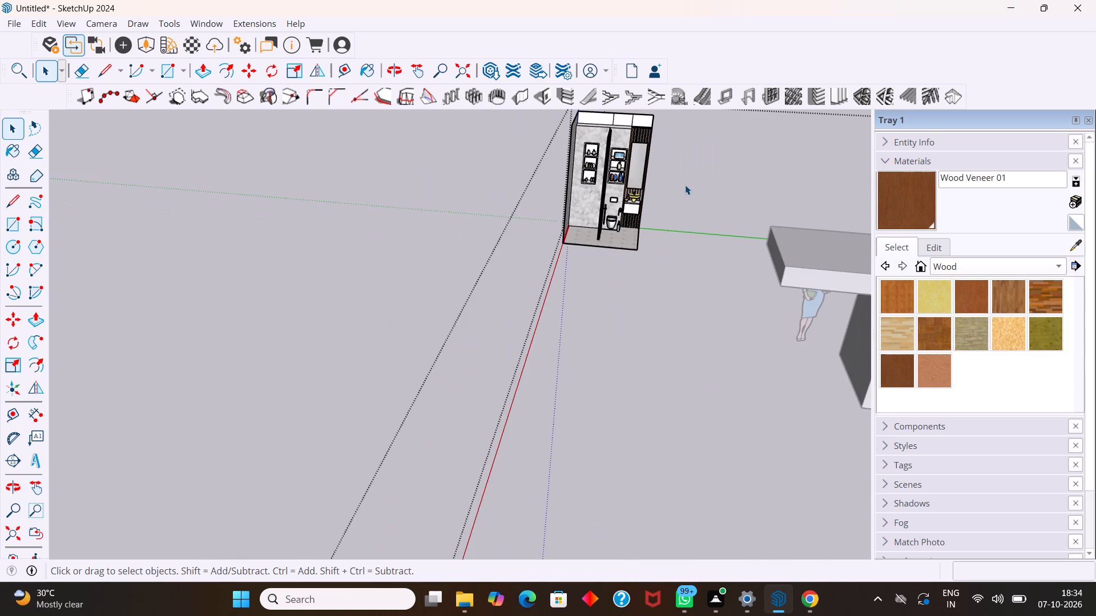
middle_click_drag(685, 185, 662, 117)
scroll(652, 156, "up", 15)
middle_click_drag(699, 253, 700, 265)
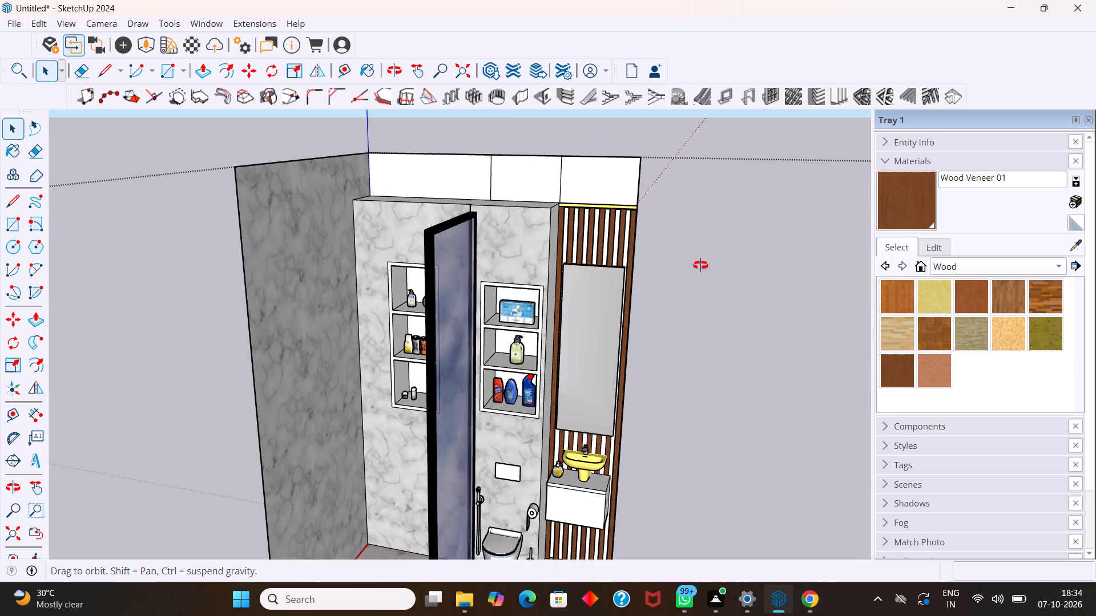
middle_click_drag(700, 265, 705, 276)
middle_click(703, 274)
scroll(684, 246, "up", 4)
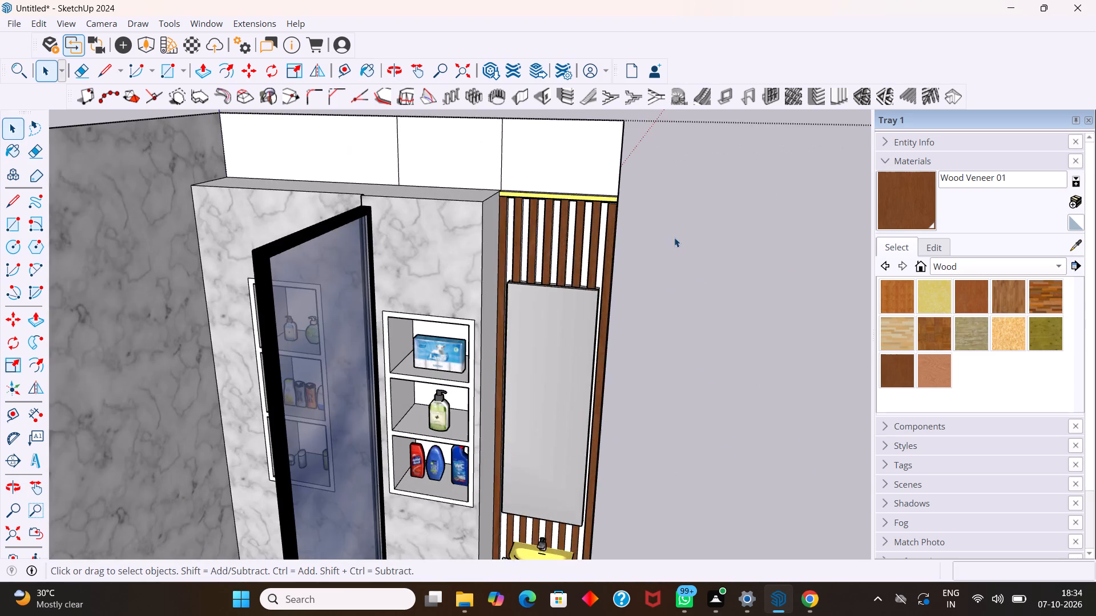
scroll(656, 235, "up", 3)
scroll(562, 233, "up", 2)
middle_click_drag(546, 230, 627, 223)
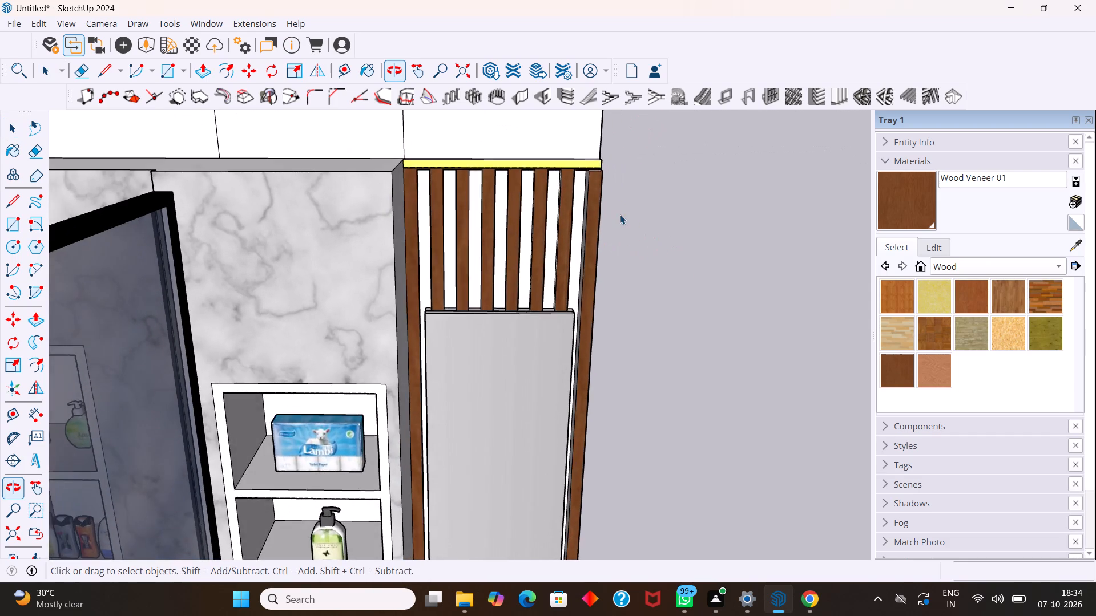
scroll(620, 214, "down", 11)
middle_click_drag(538, 312, 480, 285)
scroll(483, 293, "up", 4)
middle_click_drag(491, 301, 507, 325)
middle_click(507, 326)
scroll(562, 382, "up", 3)
scroll(563, 376, "down", 5)
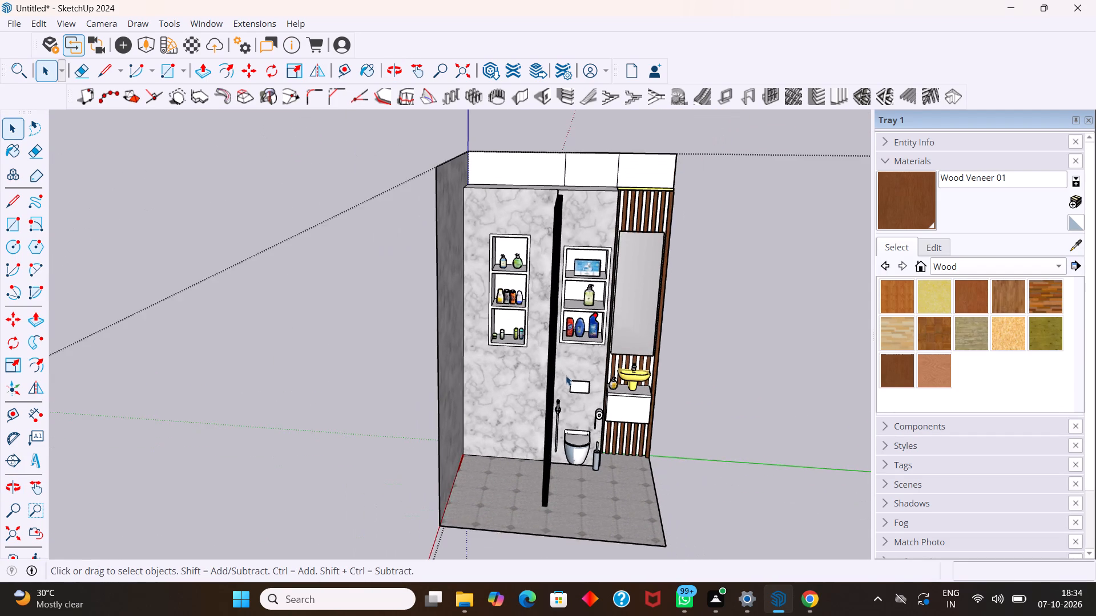
scroll(638, 391, "up", 9)
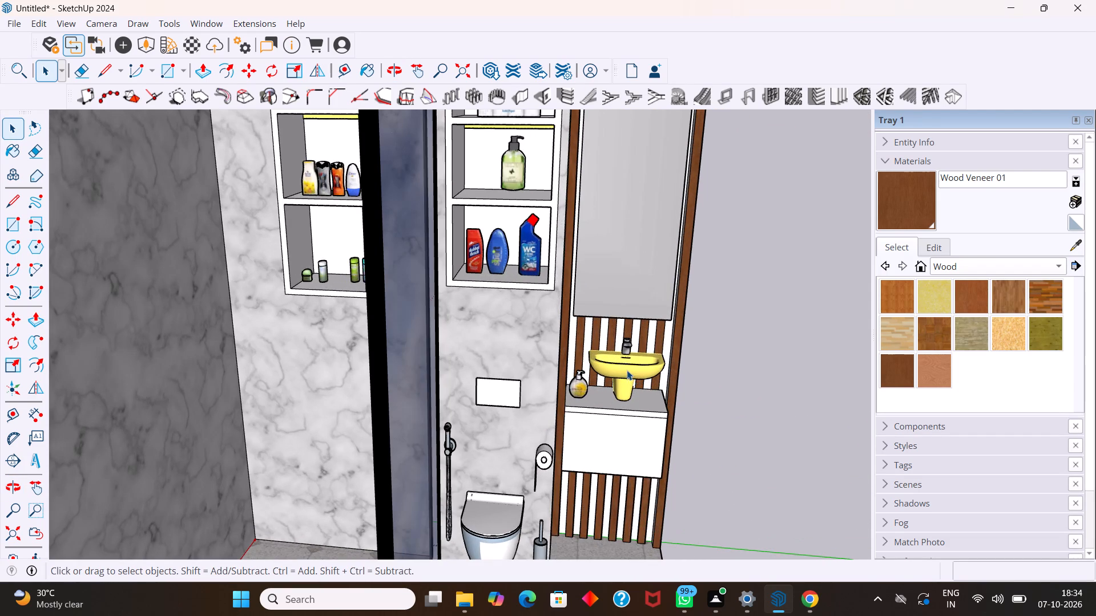
scroll(623, 367, "down", 8)
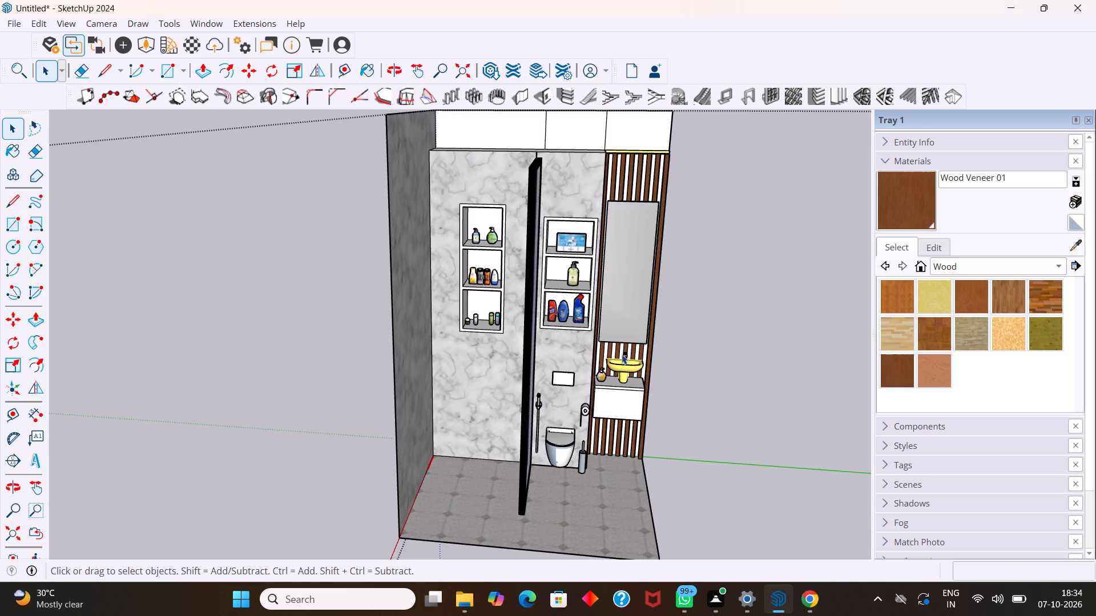
middle_click_drag(614, 346, 634, 346)
scroll(631, 333, "down", 6)
scroll(579, 332, "down", 11)
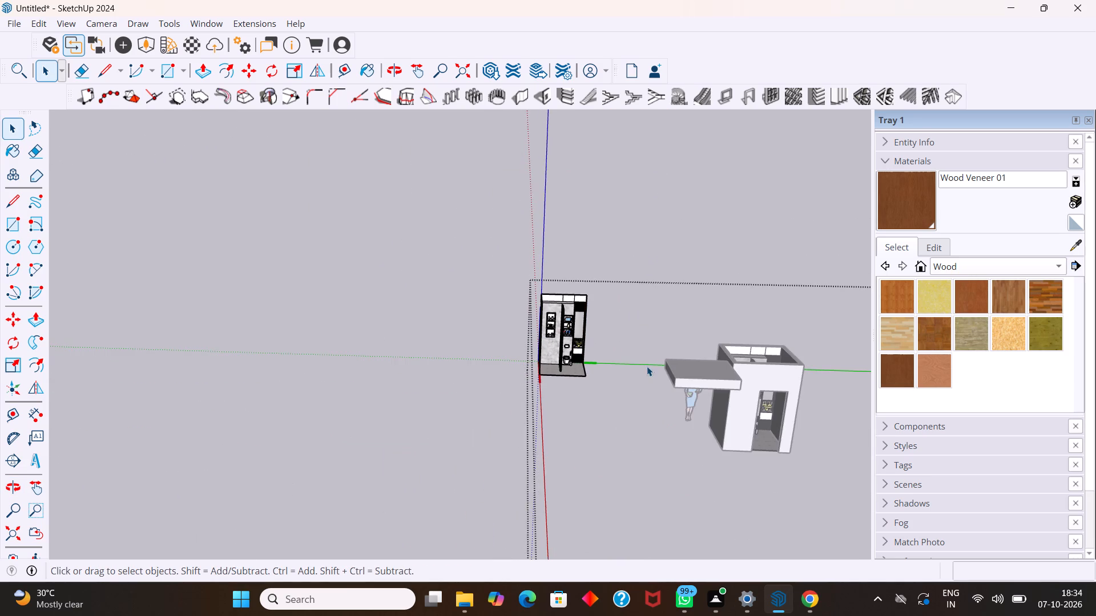
middle_click_drag(771, 439, 602, 257)
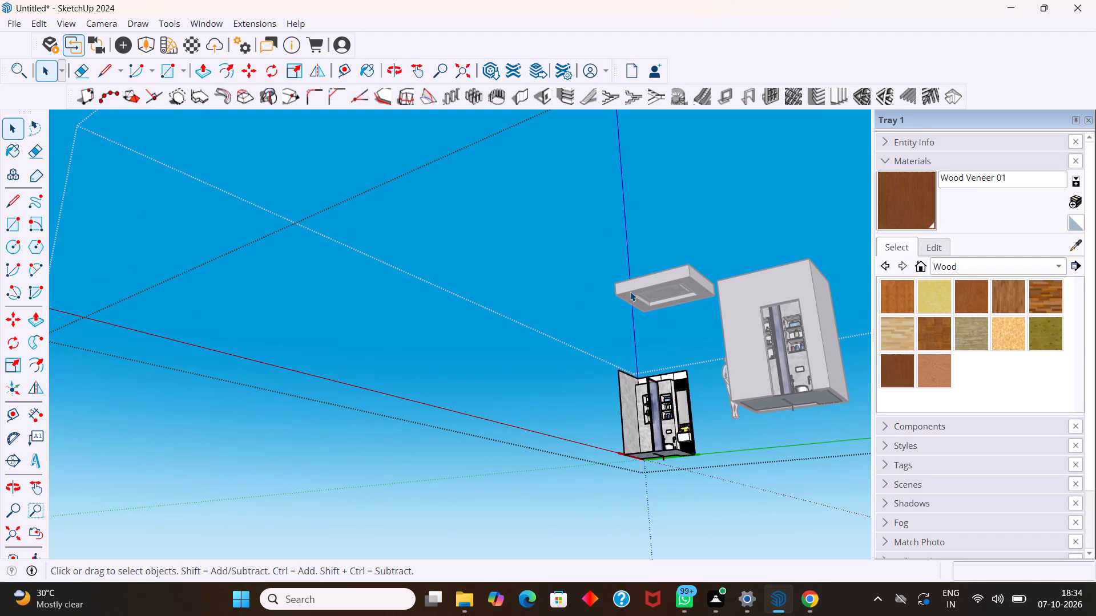
Close the bathroom group open for editing, going back to the whole model with the detached ceiling piece and walled copy.
scroll(630, 291, "up", 9)
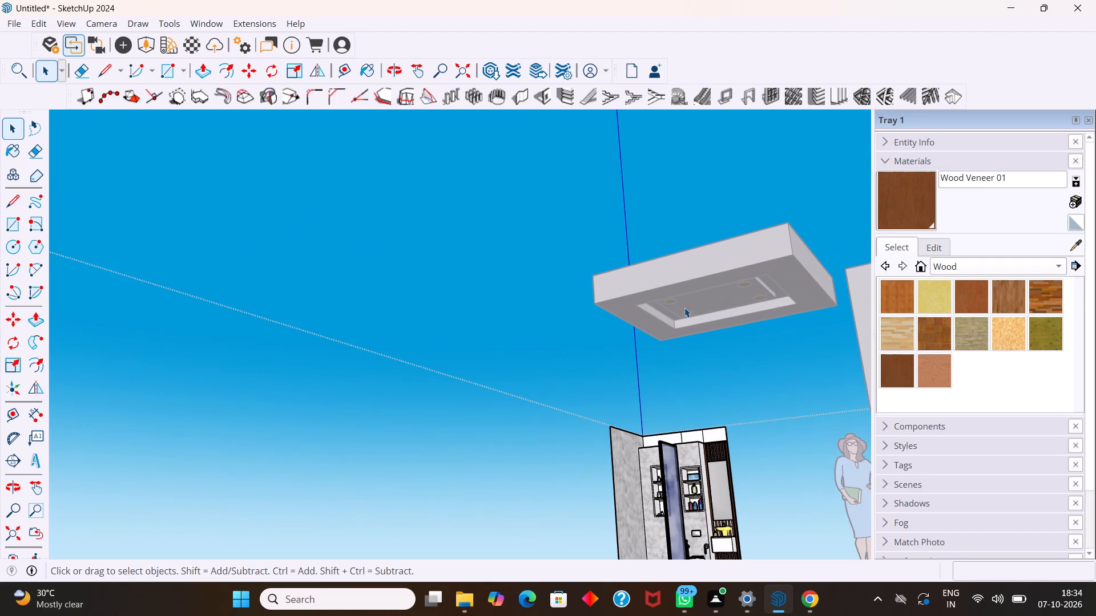
scroll(684, 303, "down", 11)
middle_click_drag(680, 304, 814, 506)
middle_click_drag(807, 489, 799, 470)
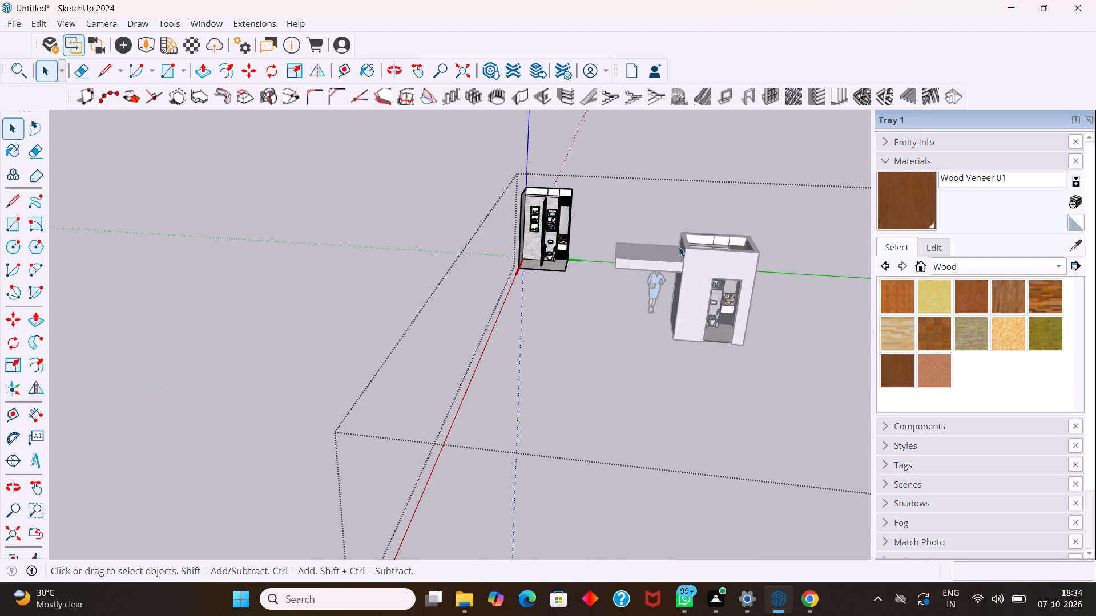
scroll(665, 248, "up", 4)
middle_click(664, 273)
left_click(632, 272)
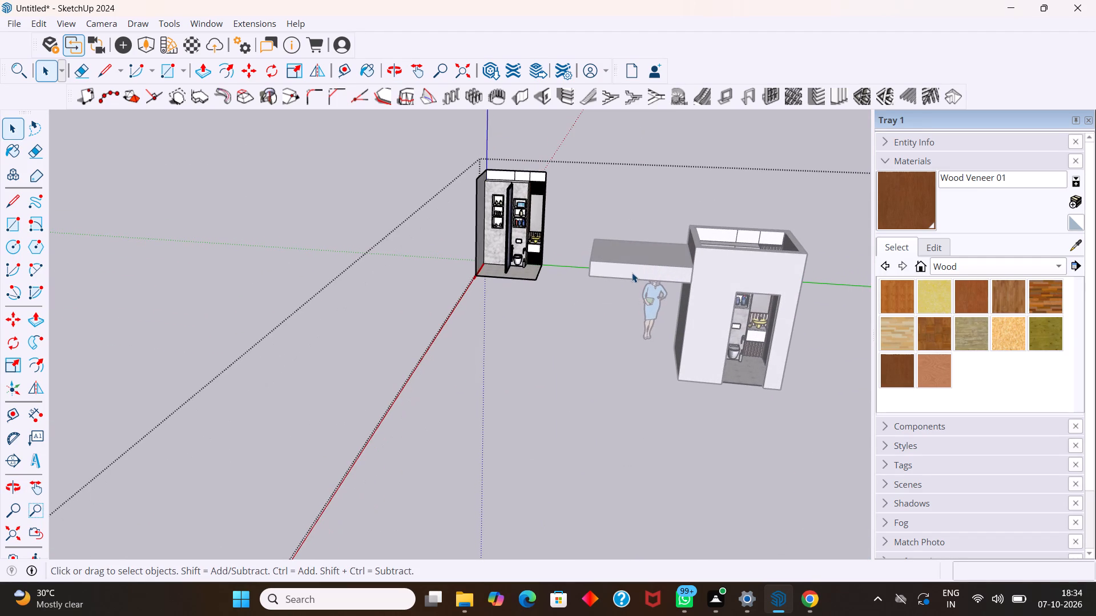
left_click(582, 365)
left_click(610, 323)
left_click(530, 236)
left_click(564, 236)
double_click(566, 237)
scroll(638, 290, "up", 2)
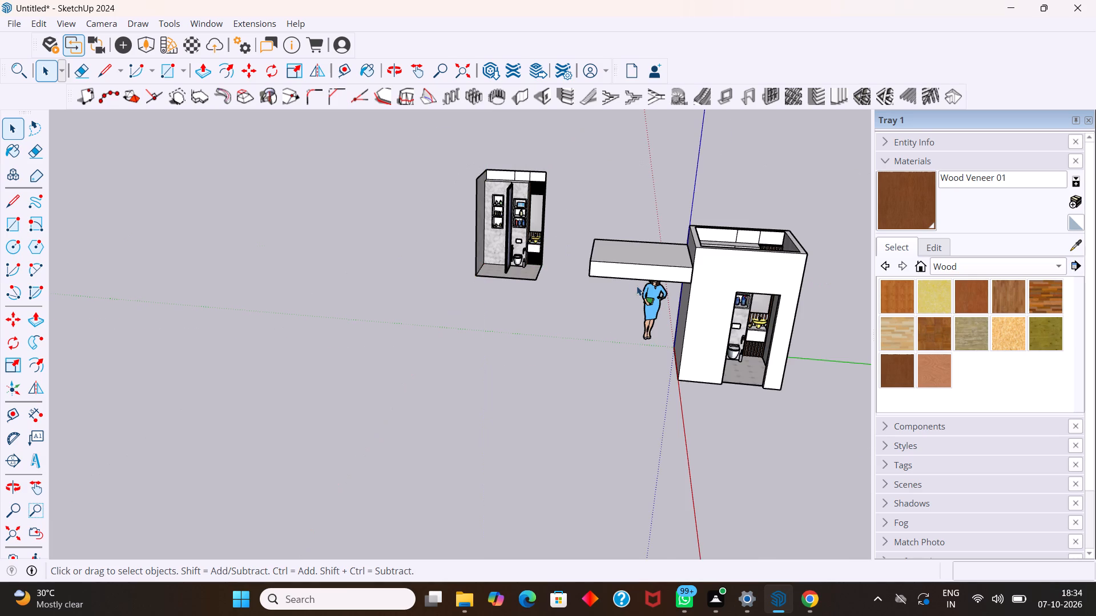
scroll(636, 286, "up", 1)
middle_click_drag(638, 281, 619, 165)
scroll(619, 165, "up", 1)
middle_click(618, 165)
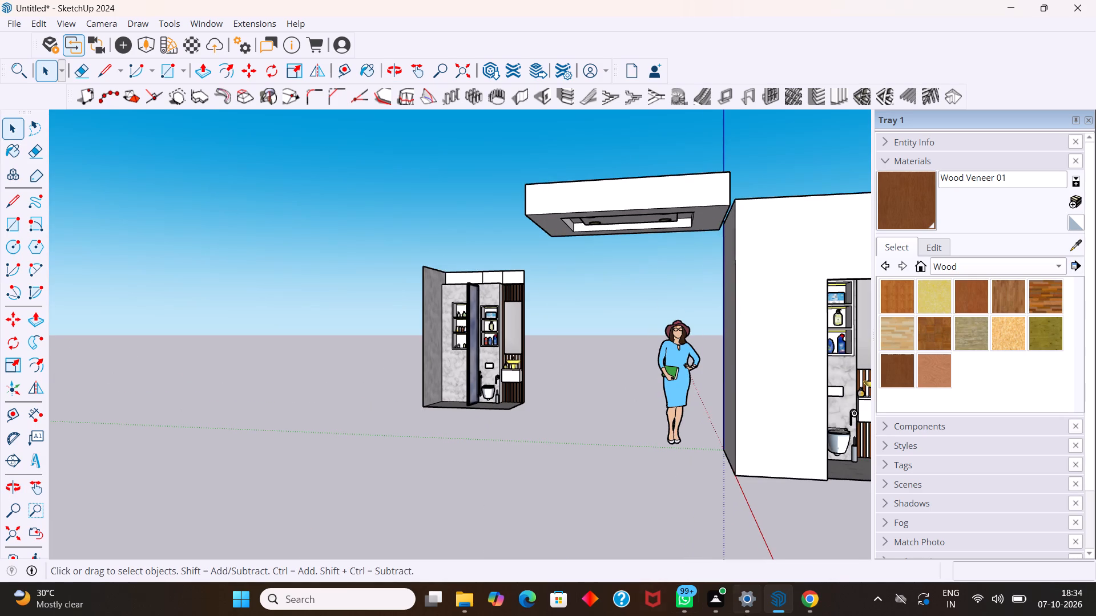
Switch to the 3D Warehouse page in Chrome and search the models for "shower".
left_click(803, 592)
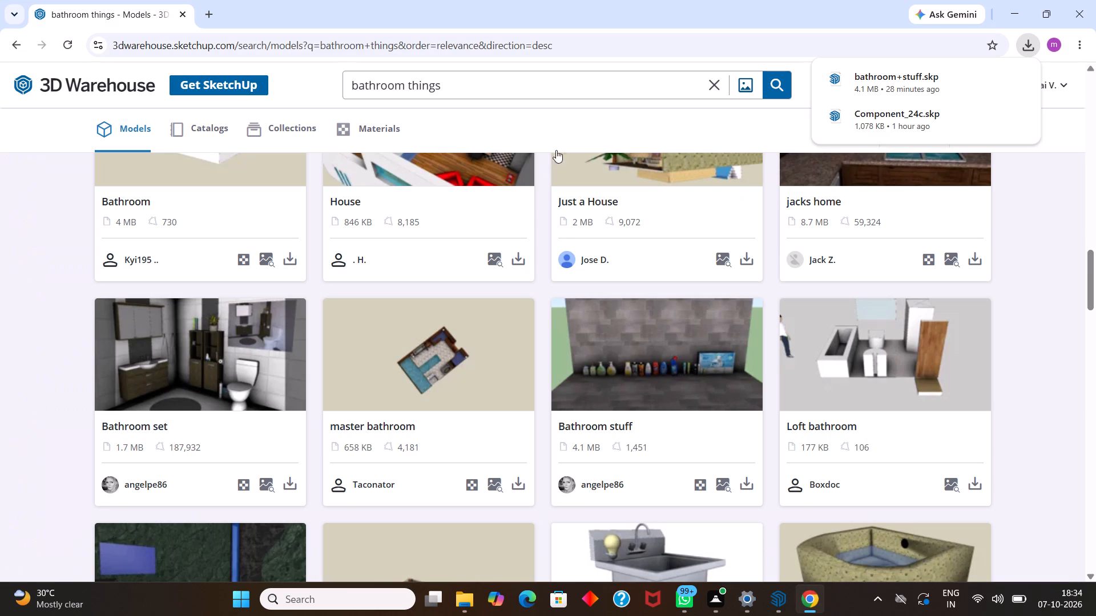
left_click(711, 87)
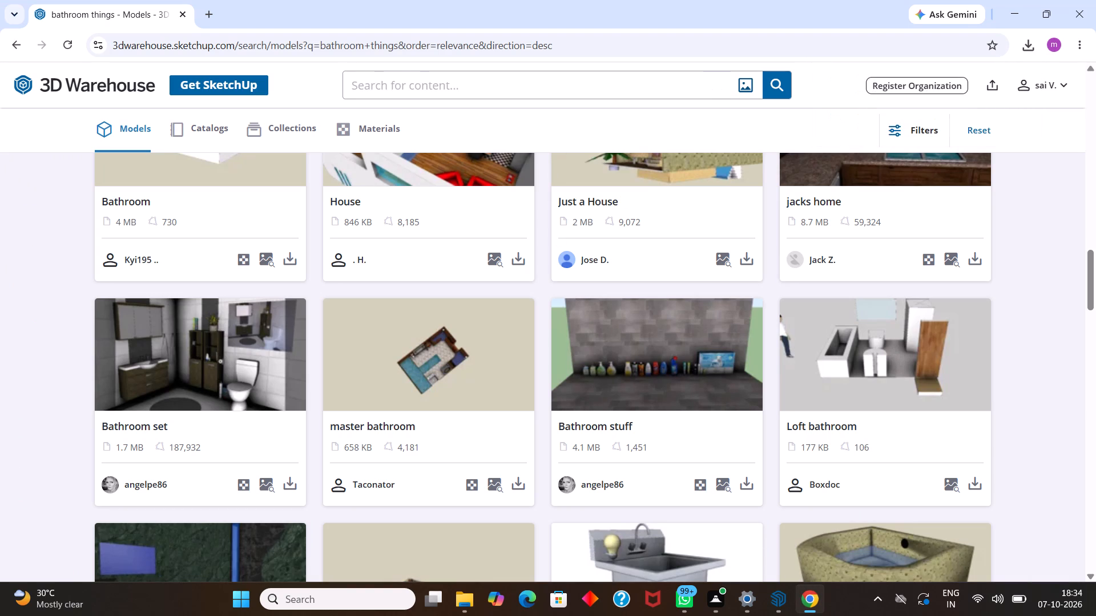
key("s")
type("ho")
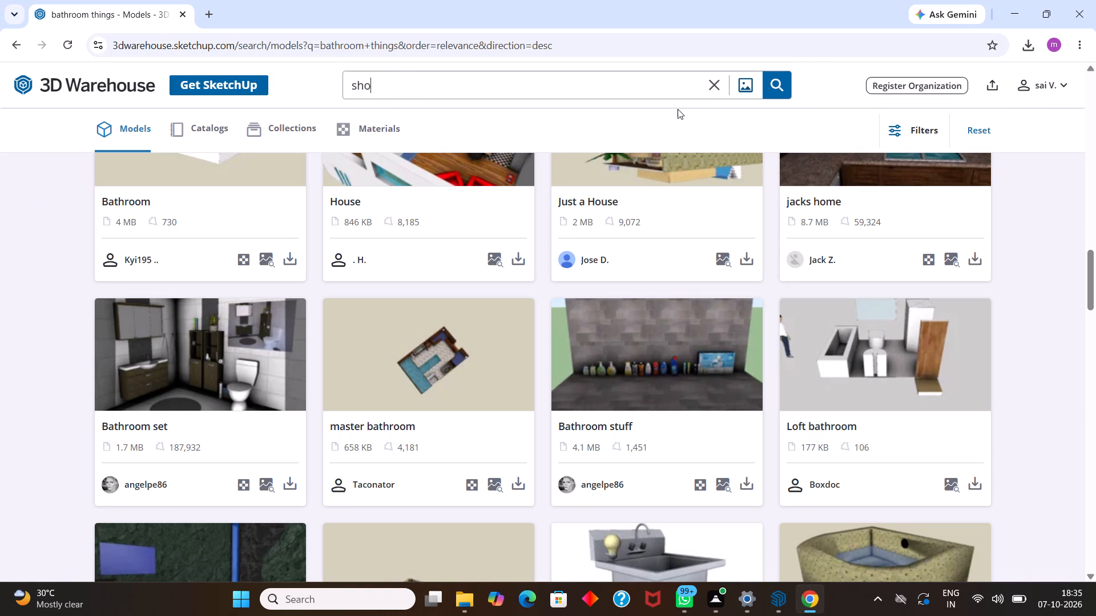
key("w")
type("er")
key("Return")
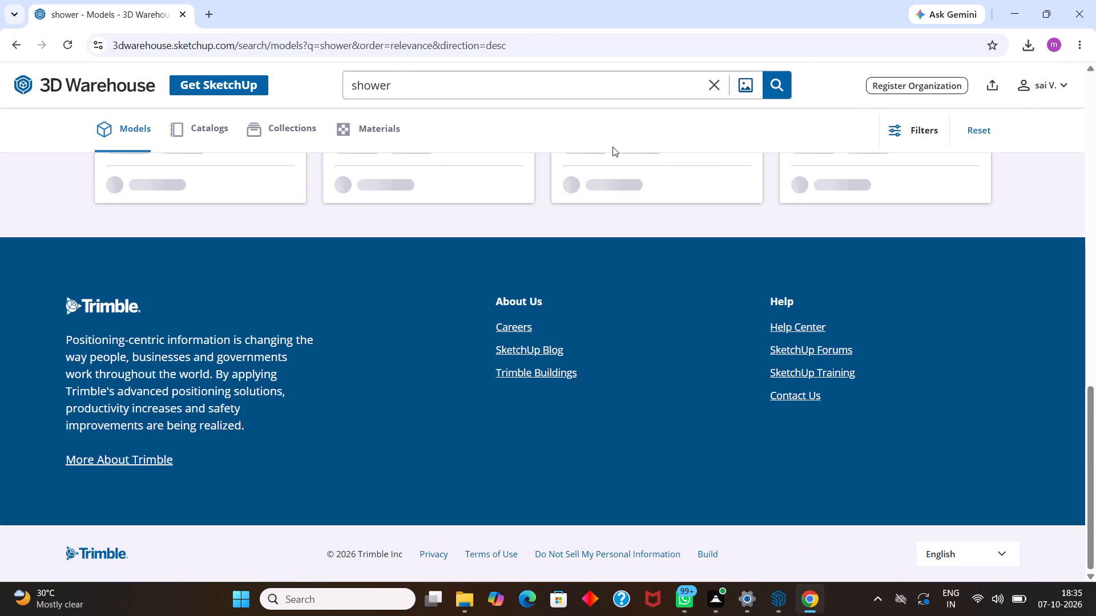
Browse the shower model results for a shower set that suits the bathroom.
scroll(489, 250, "up", 18)
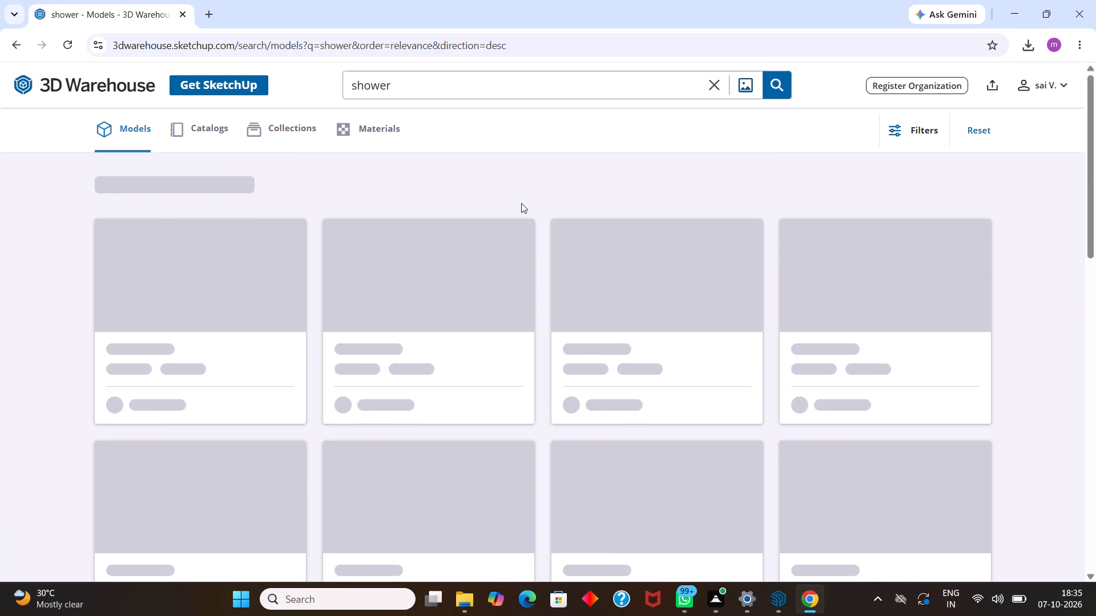
scroll(501, 231, "down", 4)
scroll(490, 226, "up", 10)
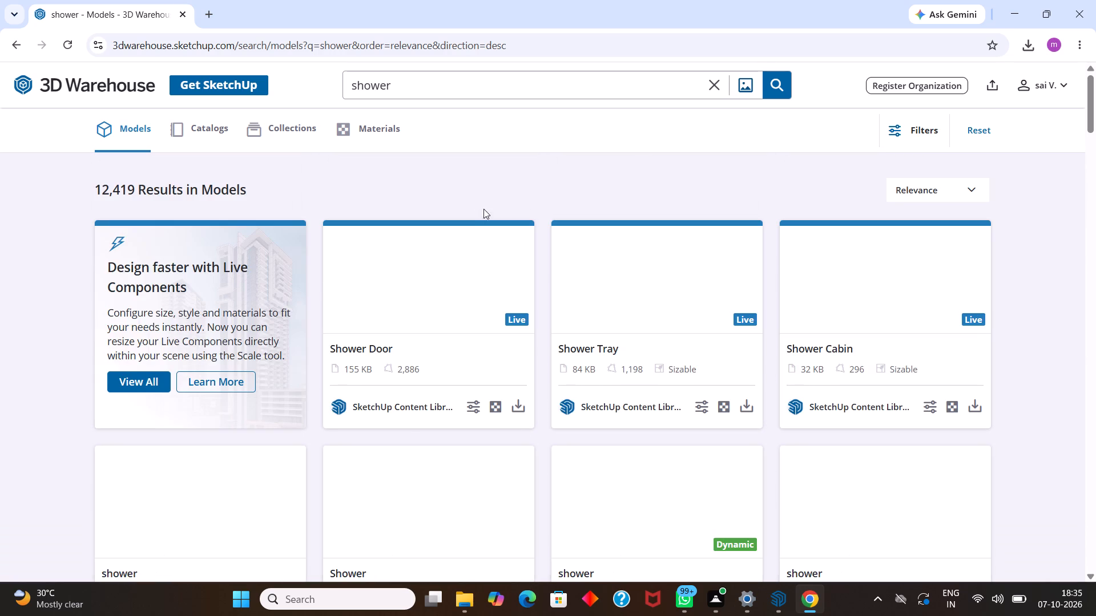
scroll(346, 294, "down", 1)
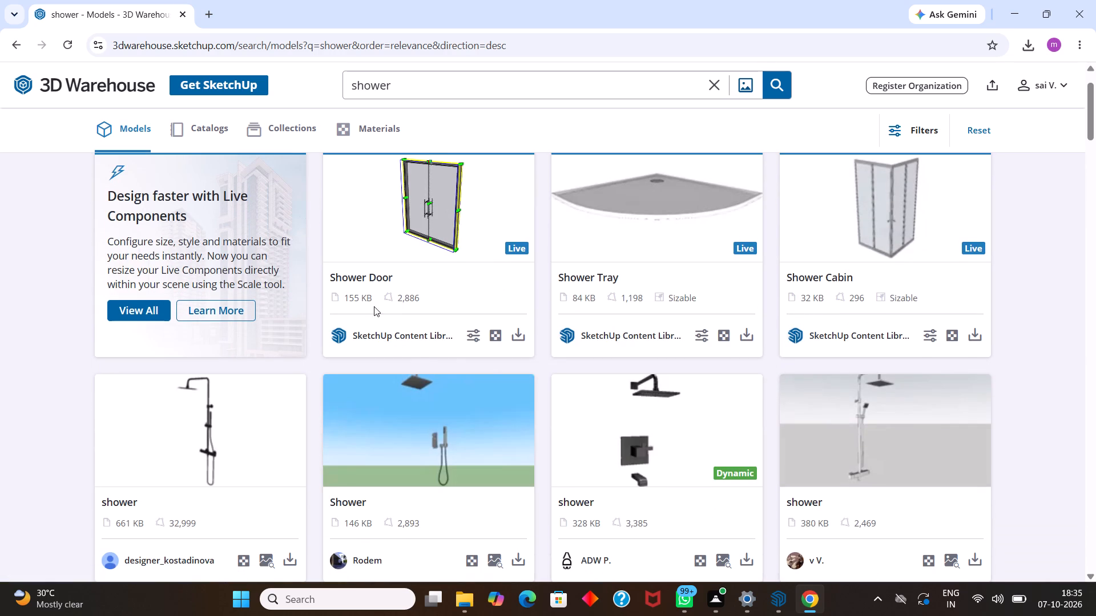
scroll(486, 367, "down", 6)
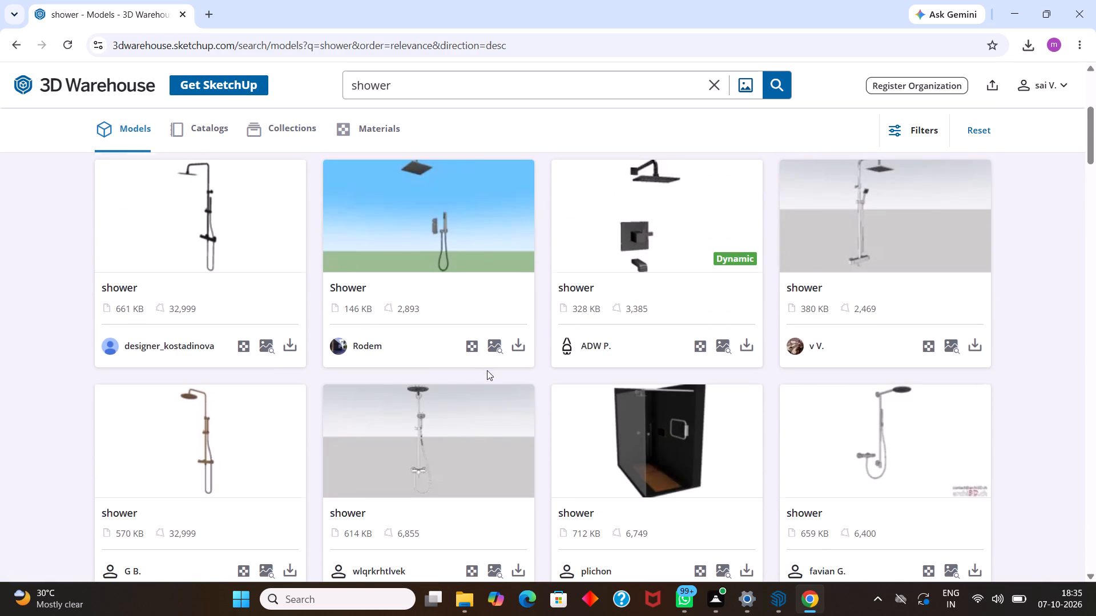
scroll(487, 370, "down", 6)
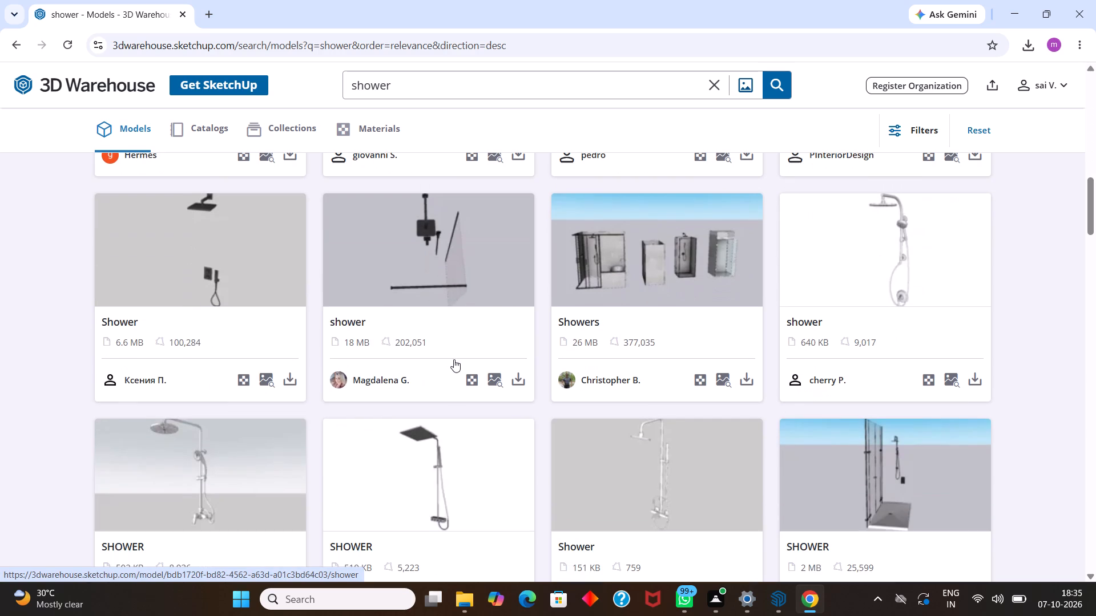
scroll(400, 348, "down", 8)
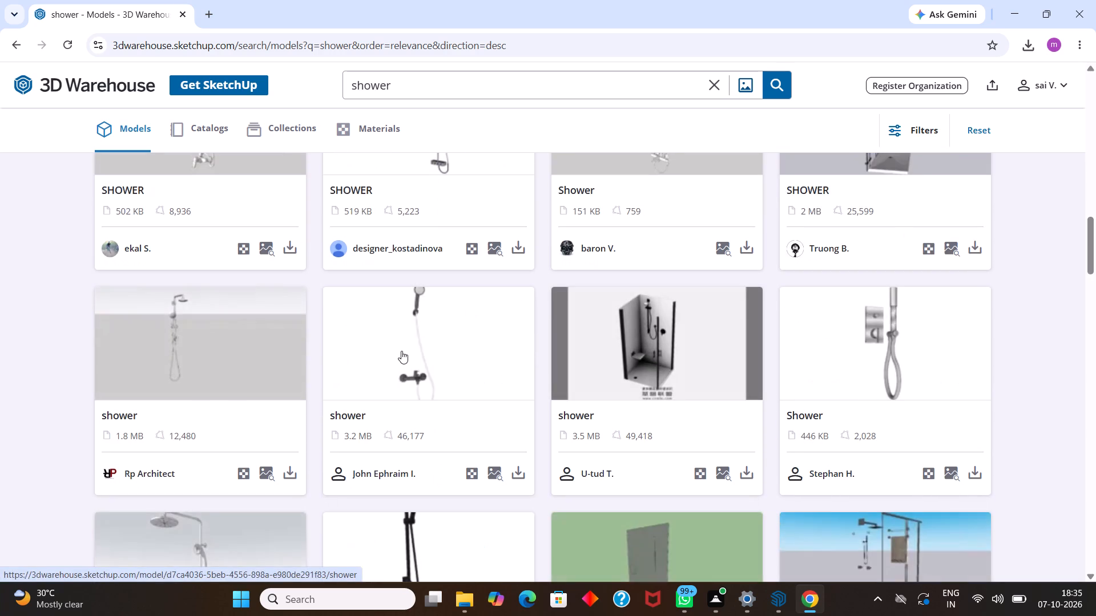
scroll(401, 351, "down", 11)
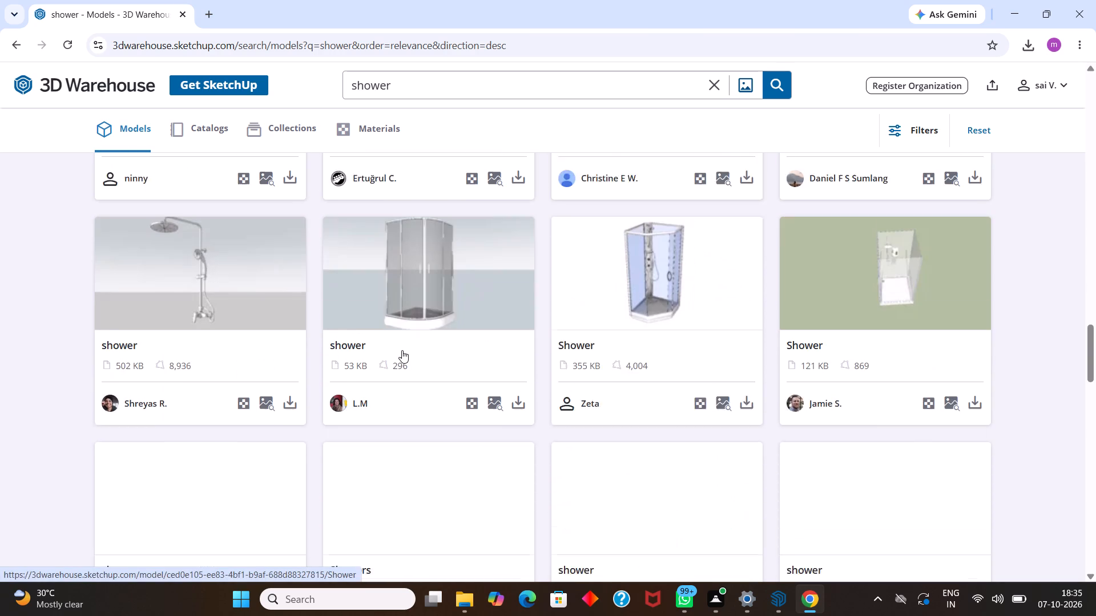
scroll(402, 348, "down", 3)
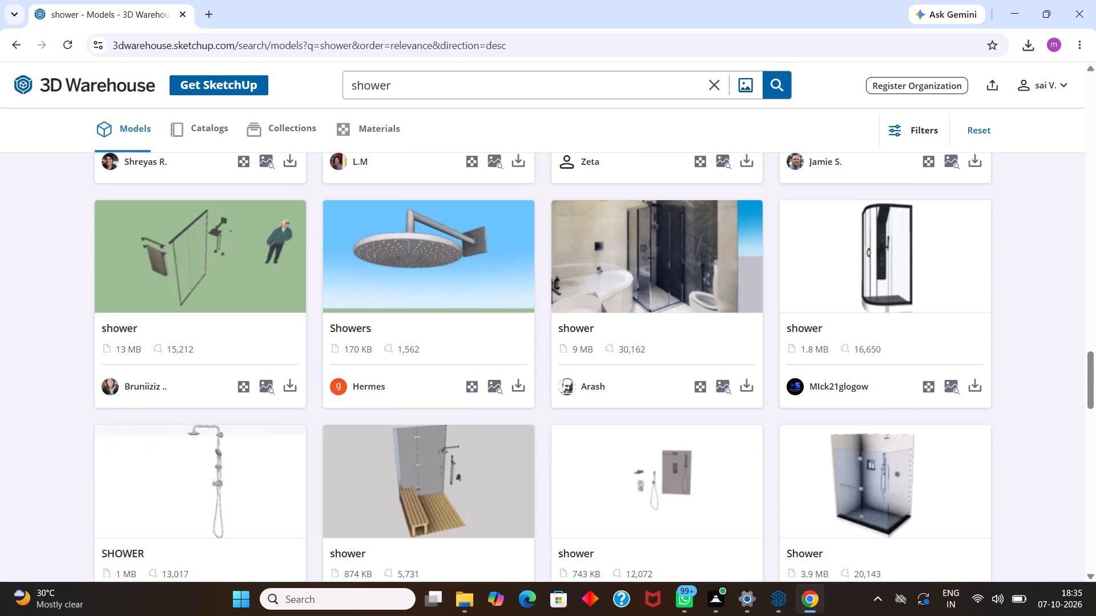
scroll(402, 347, "down", 13)
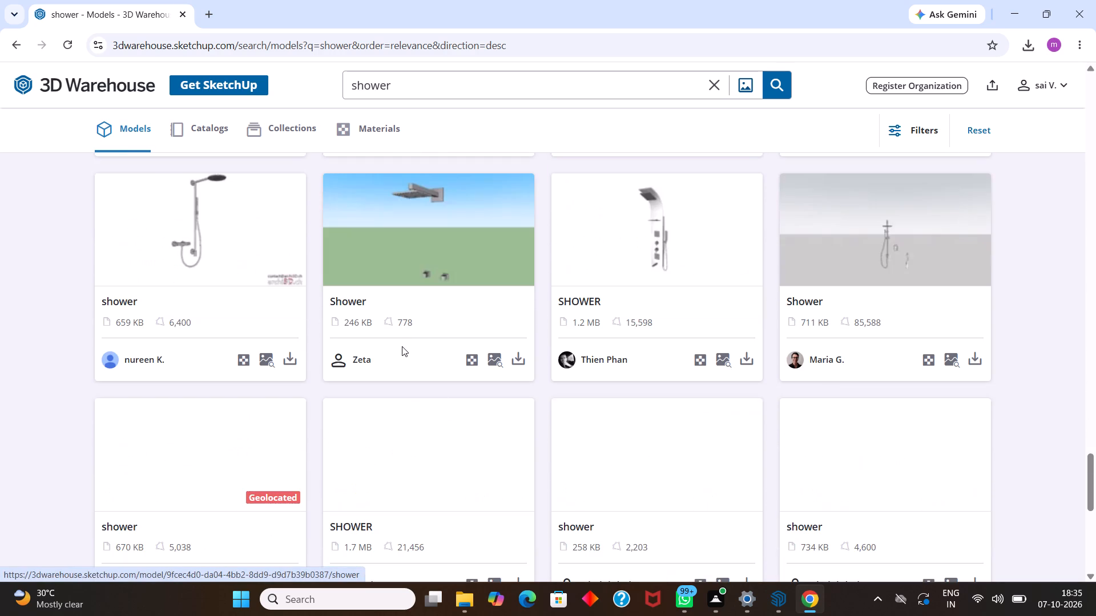
scroll(402, 345, "down", 4)
scroll(402, 345, "up", 6)
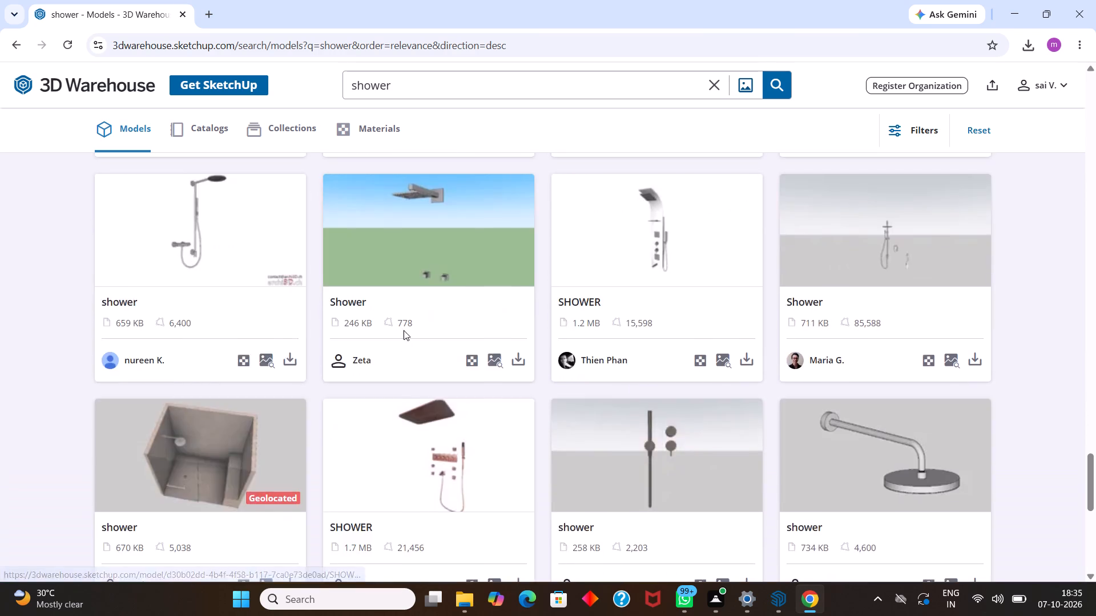
scroll(404, 330, "up", 18)
scroll(417, 305, "up", 18)
scroll(420, 305, "up", 5)
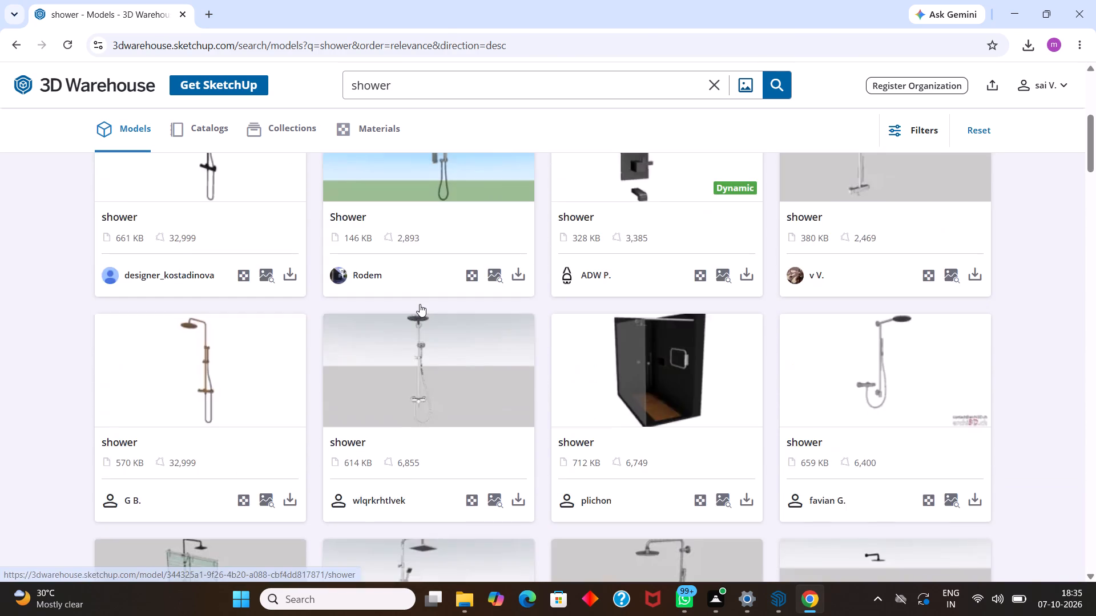
scroll(420, 304, "up", 9)
scroll(421, 302, "down", 4)
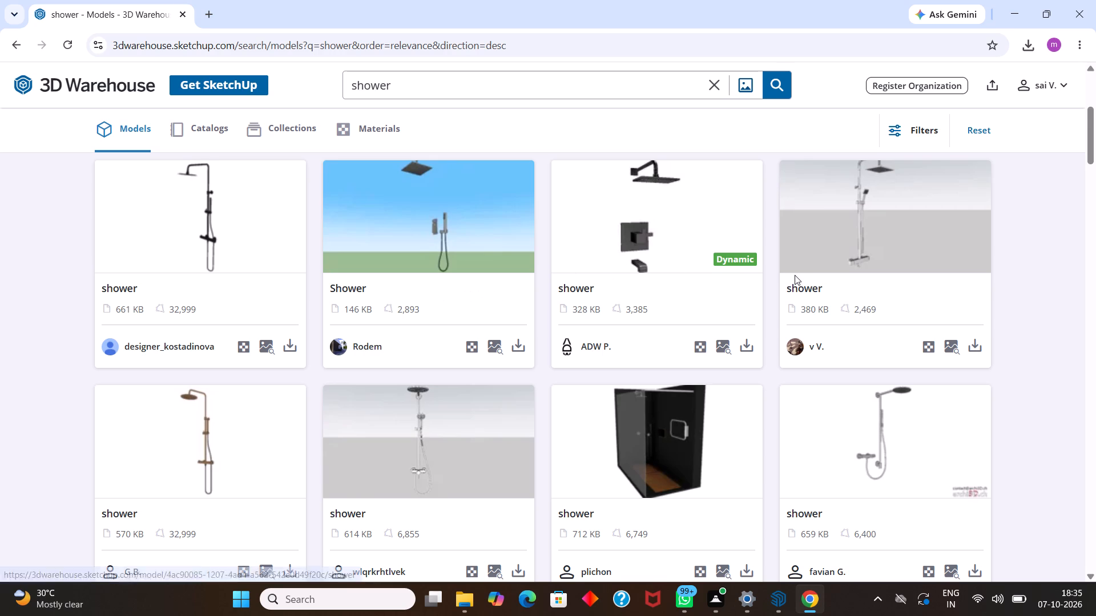
scroll(788, 274, "down", 7)
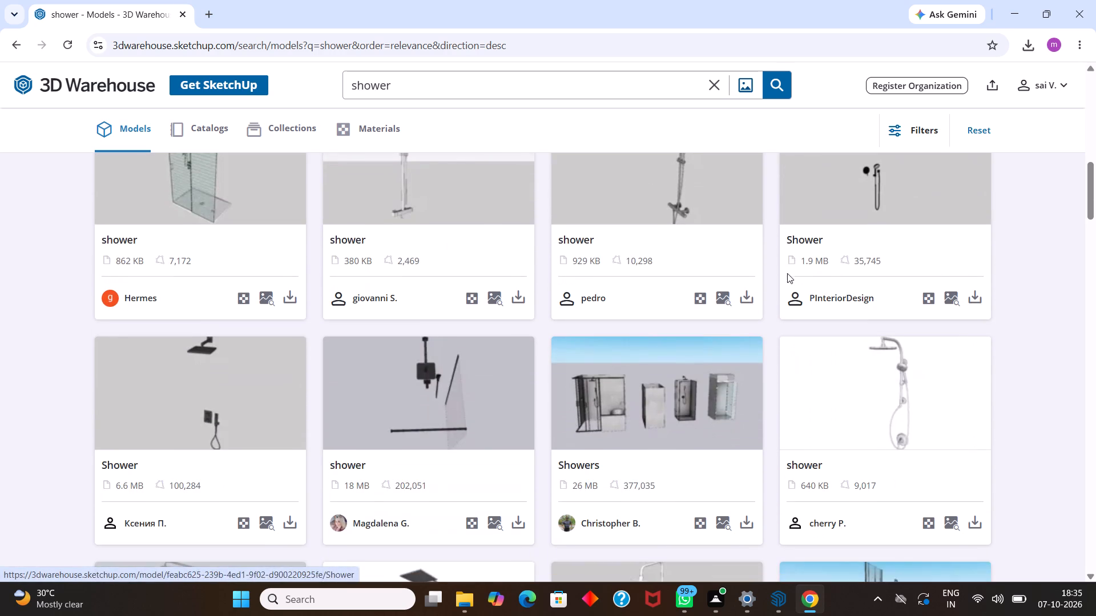
scroll(255, 337, "up", 1)
Inspect the page and model info of the black Shower model with square head and hand shower, and return to the results.
left_click(244, 470)
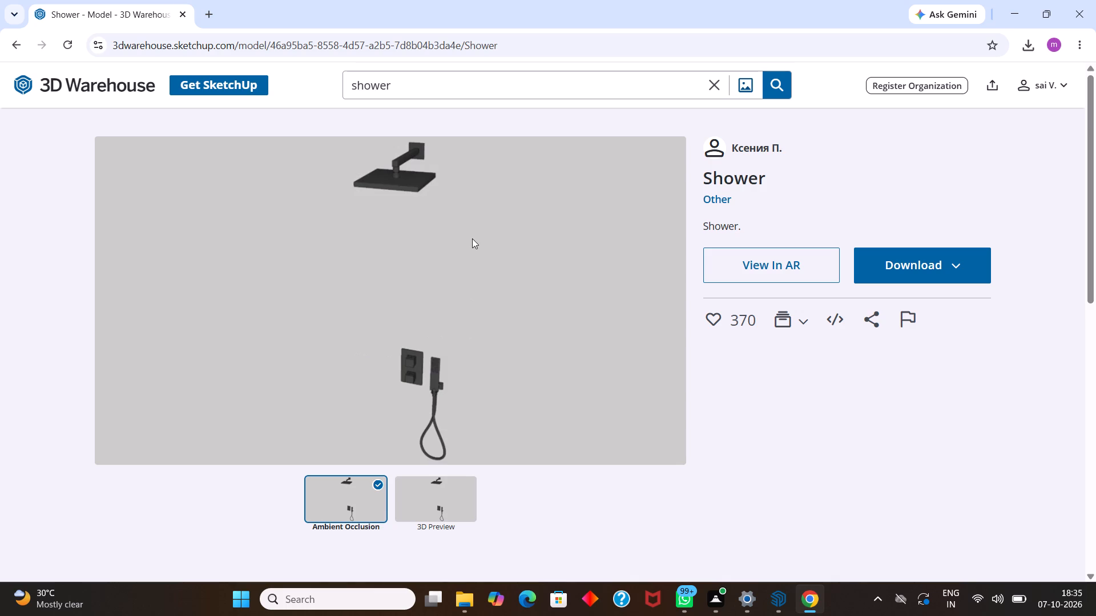
scroll(472, 242, "down", 4)
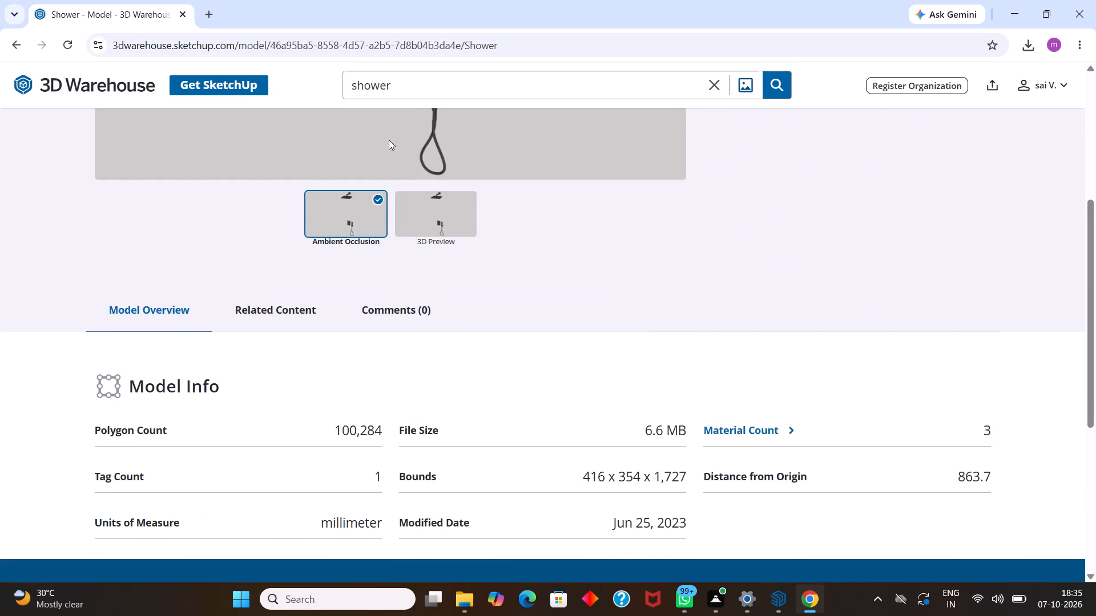
scroll(227, 204, "up", 1)
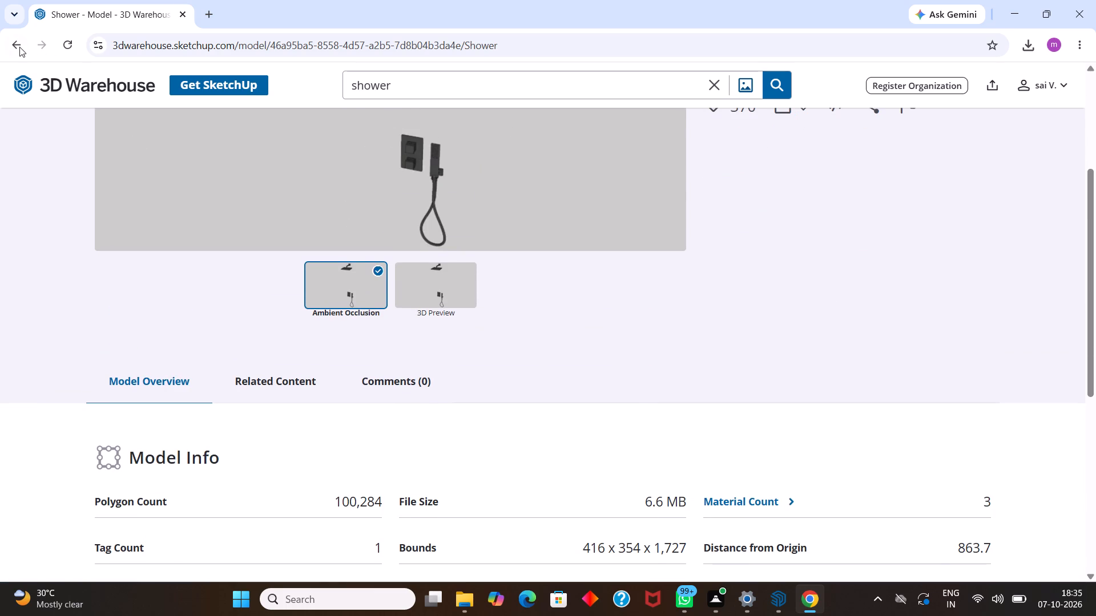
left_click(18, 46)
Browse further through the shower model results for a shower fixture that suits the bathroom.
scroll(387, 282, "up", 8)
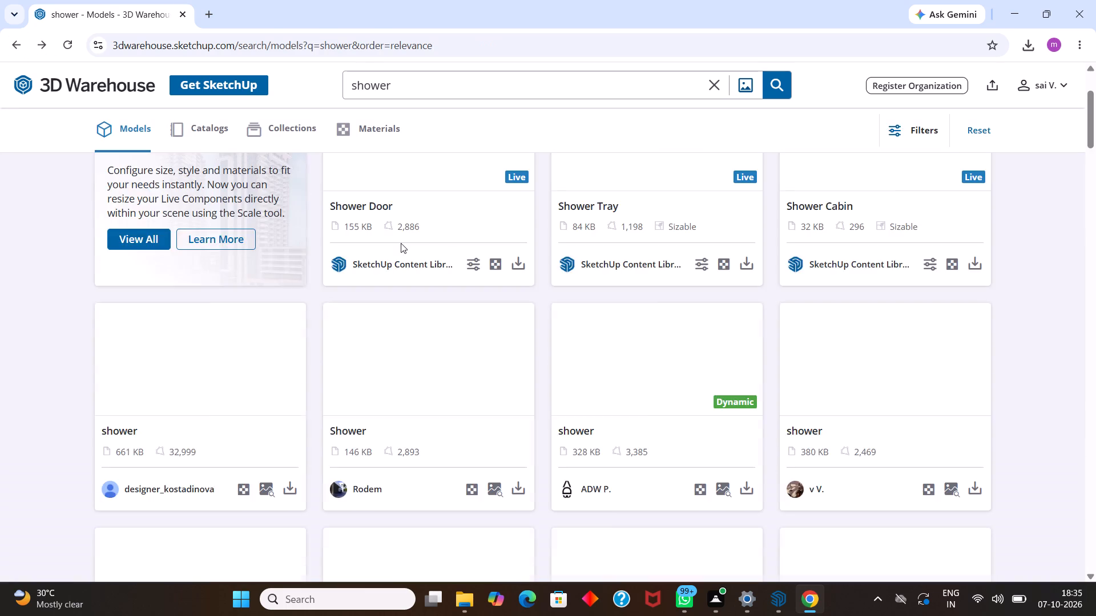
scroll(401, 243, "up", 1)
scroll(540, 351, "down", 3)
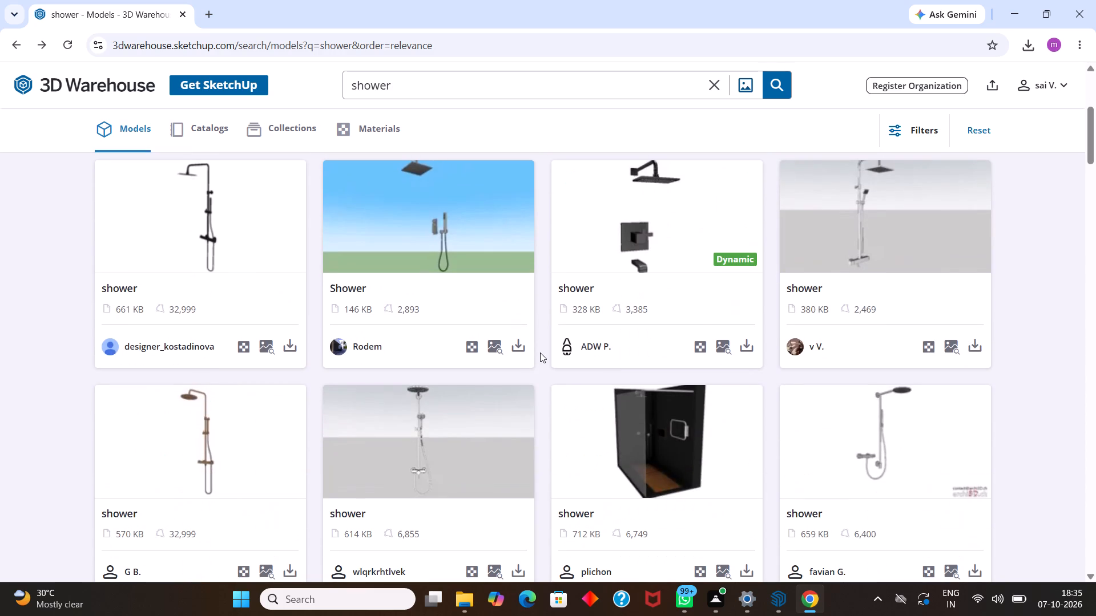
scroll(556, 350, "down", 5)
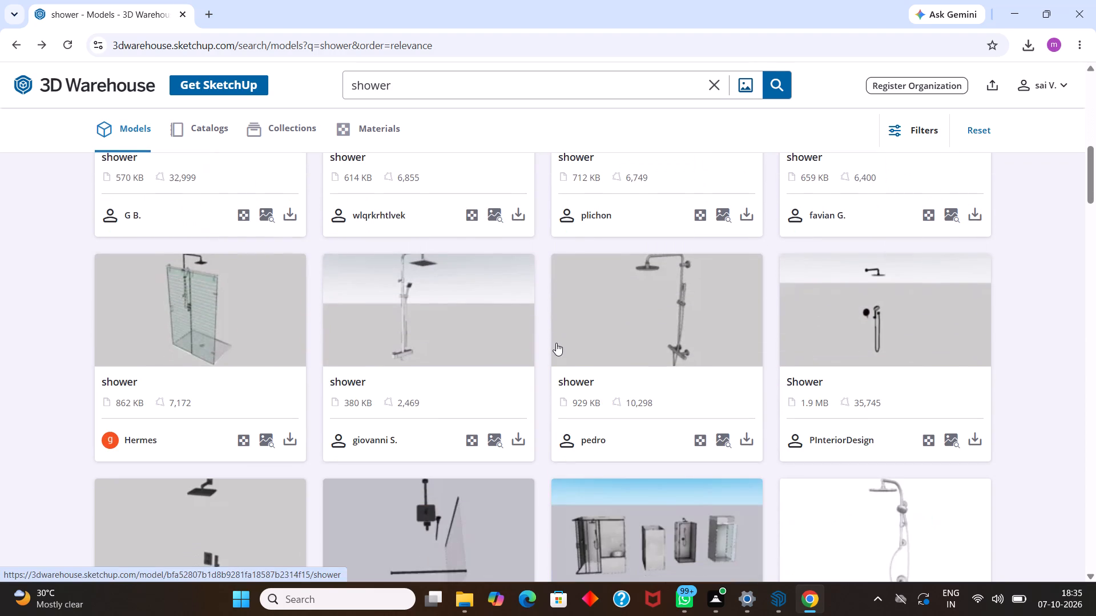
scroll(543, 340, "down", 2)
scroll(208, 371, "up", 1)
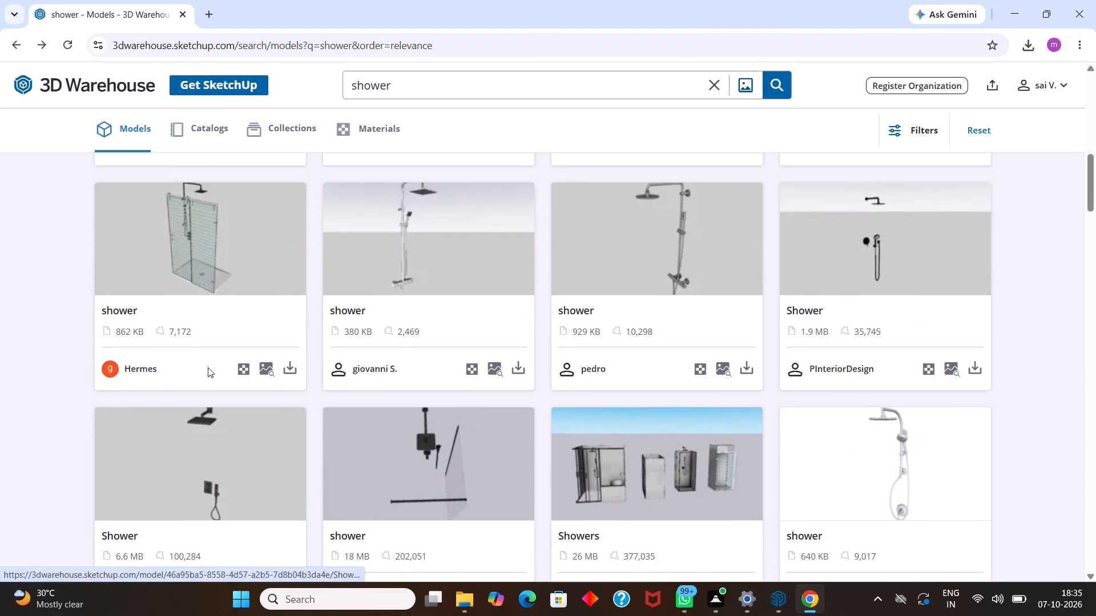
scroll(208, 367, "down", 4)
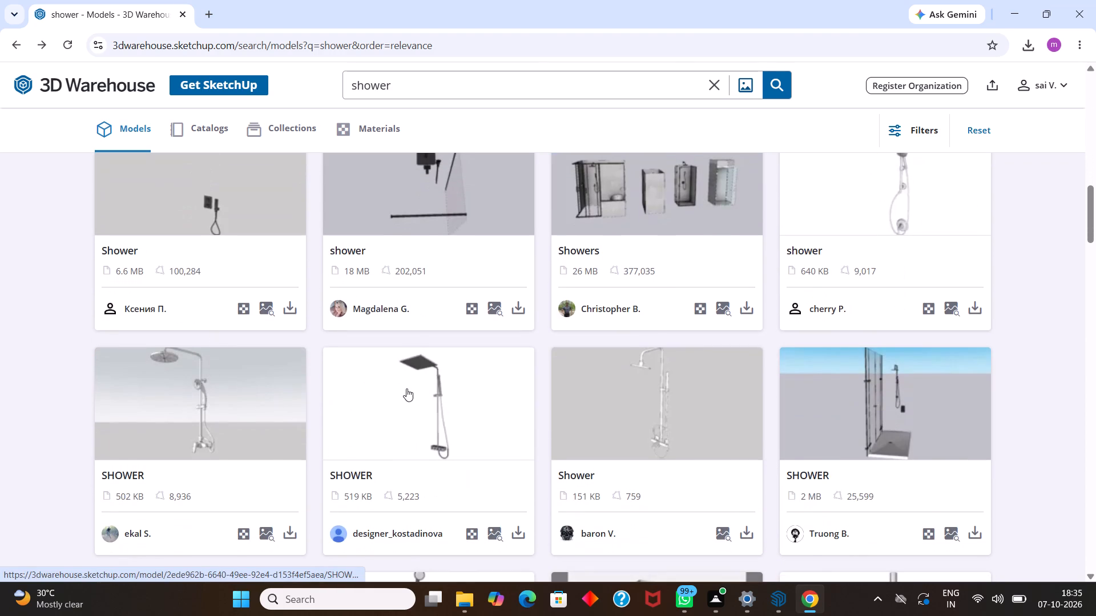
scroll(408, 390, "down", 3)
scroll(538, 406, "down", 5)
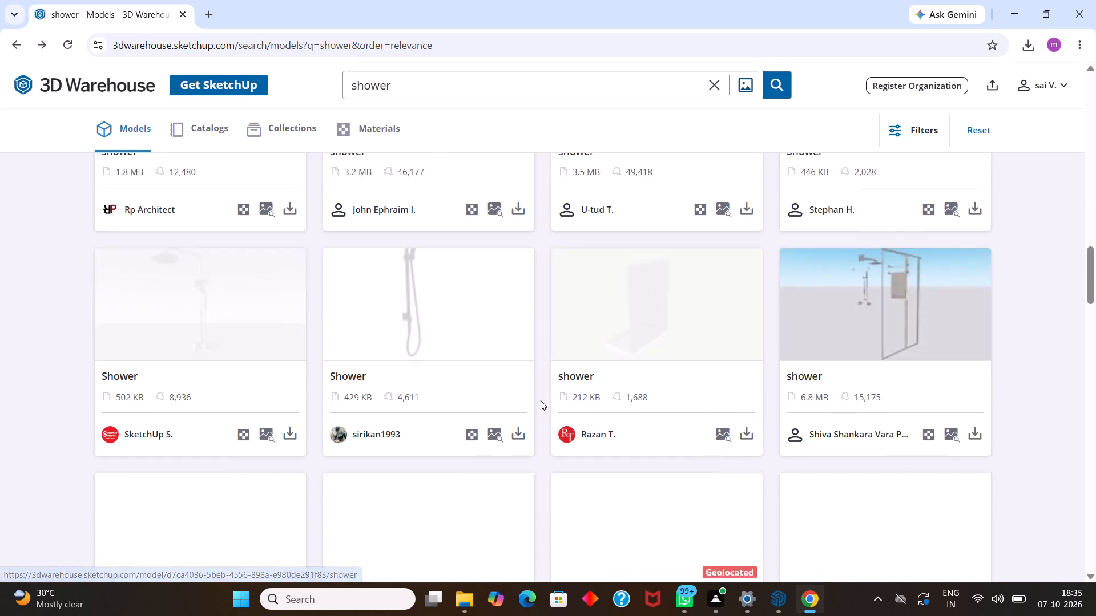
scroll(512, 384, "down", 9)
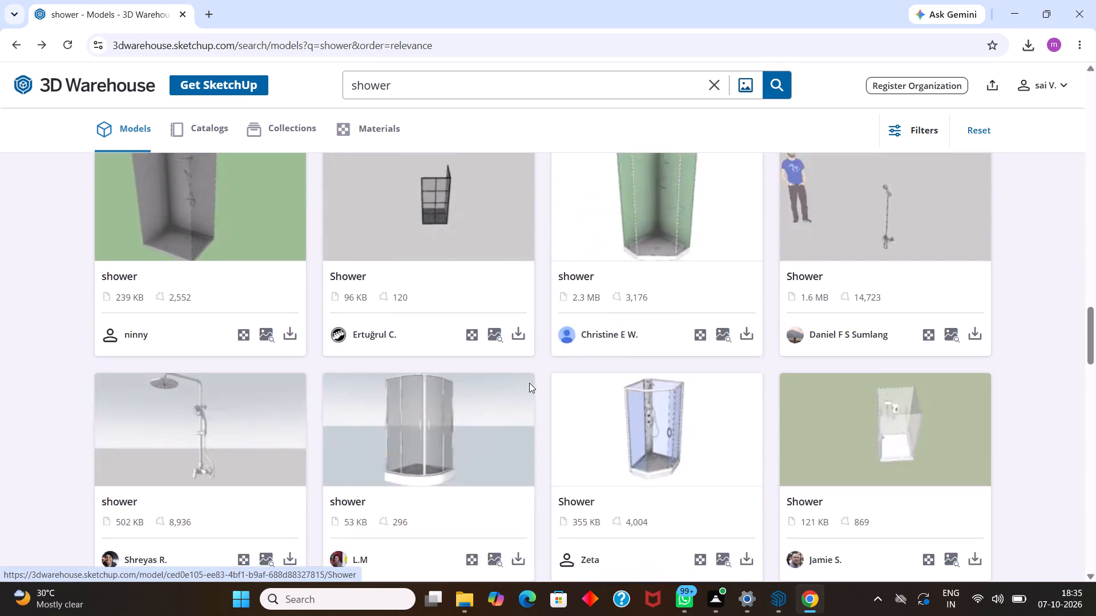
scroll(527, 372, "down", 4)
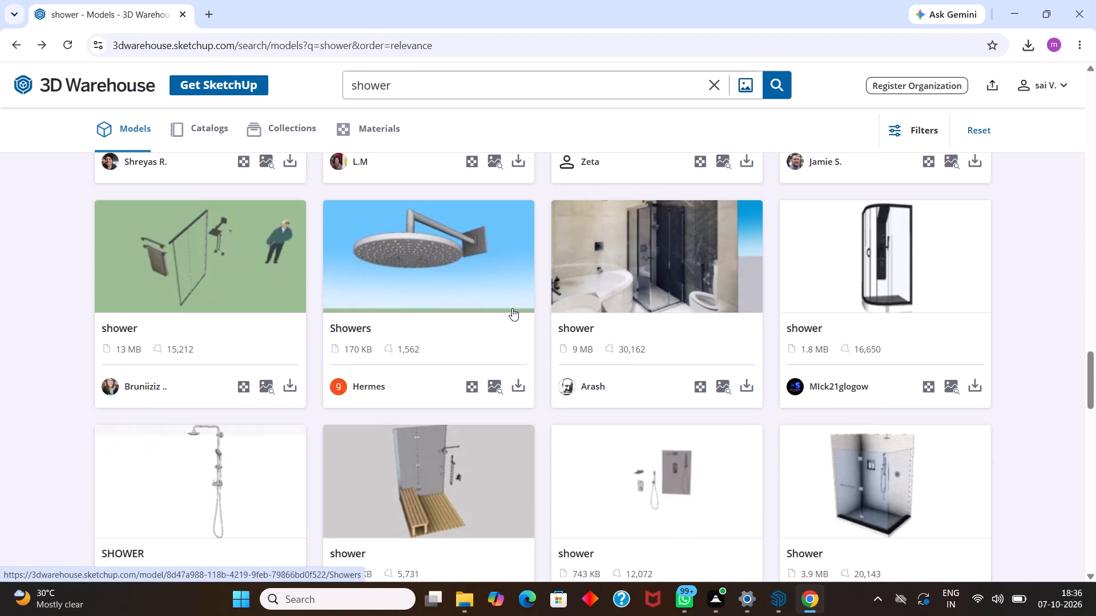
scroll(512, 308, "down", 6)
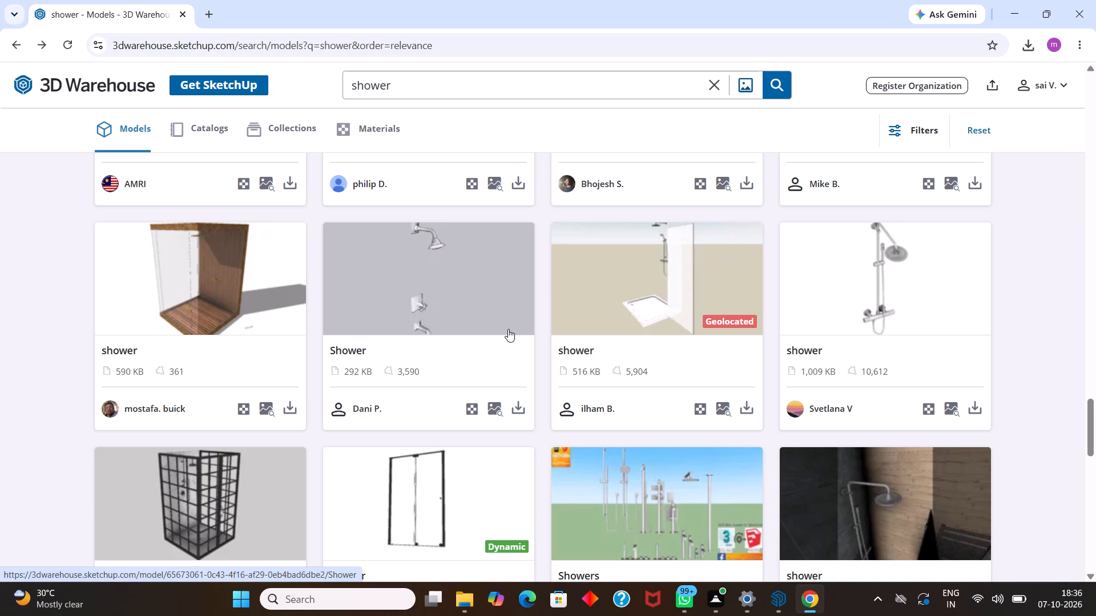
scroll(508, 328, "down", 4)
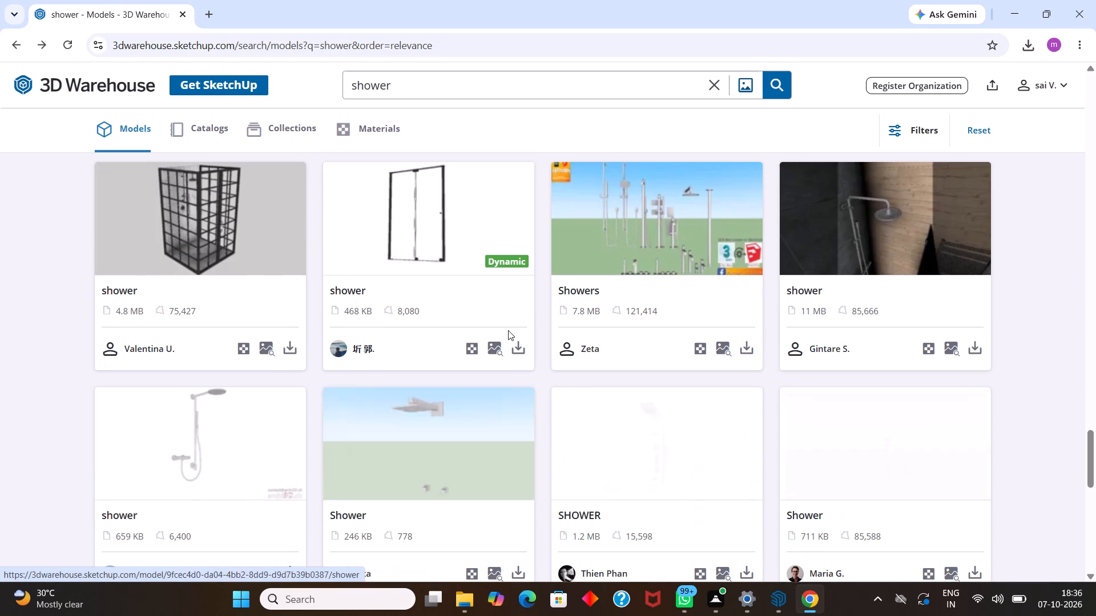
scroll(440, 380, "up", 4)
scroll(447, 387, "down", 4)
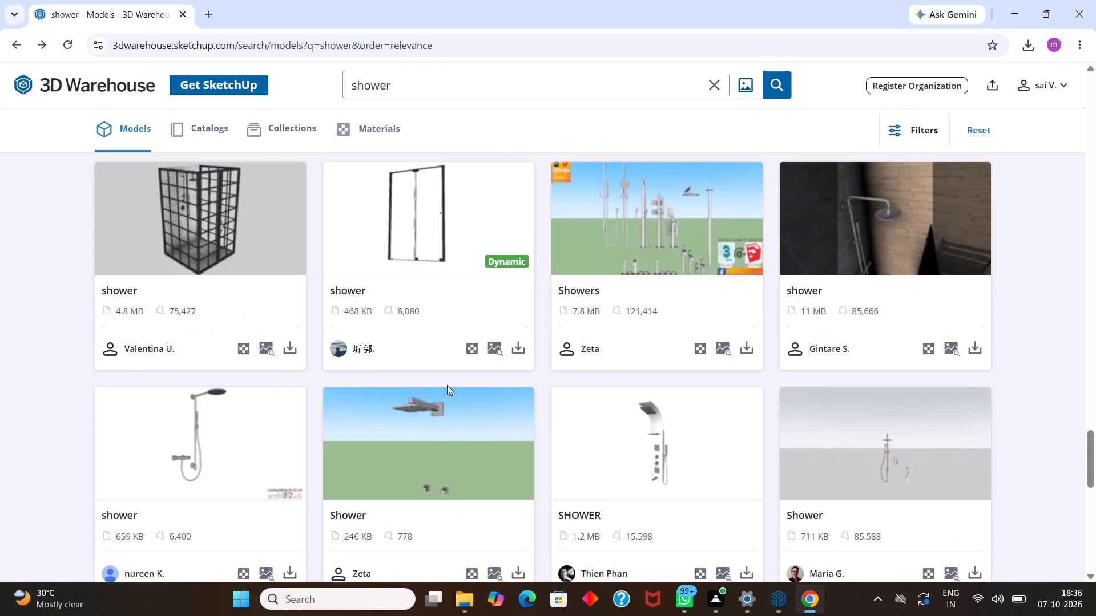
scroll(447, 383, "down", 4)
Inspect the page of the copper-coloured SHOWER model with rectangular head and hand shower, and return to the results.
left_click(439, 372)
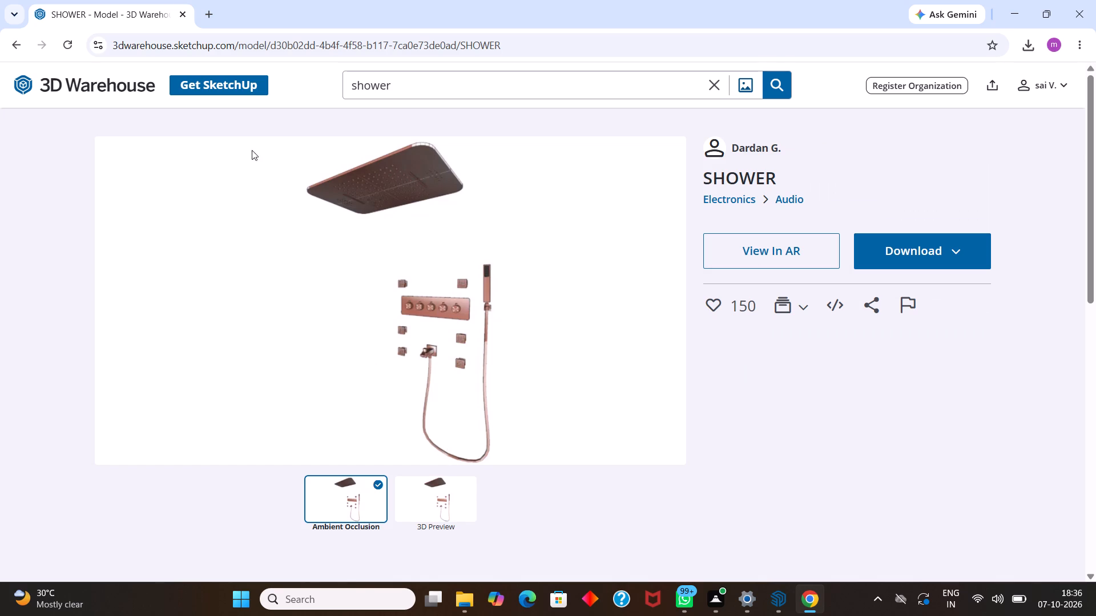
left_click(11, 43)
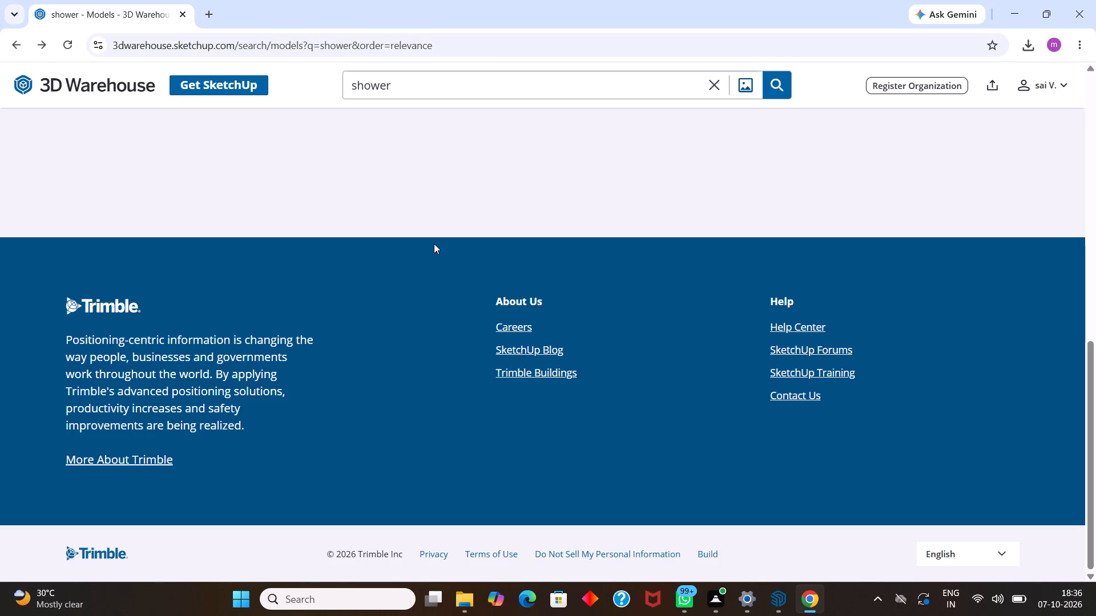
Load more shower results and browse them for a suitable ceiling-mounted shower head.
scroll(454, 214, "up", 7)
scroll(458, 202, "down", 4)
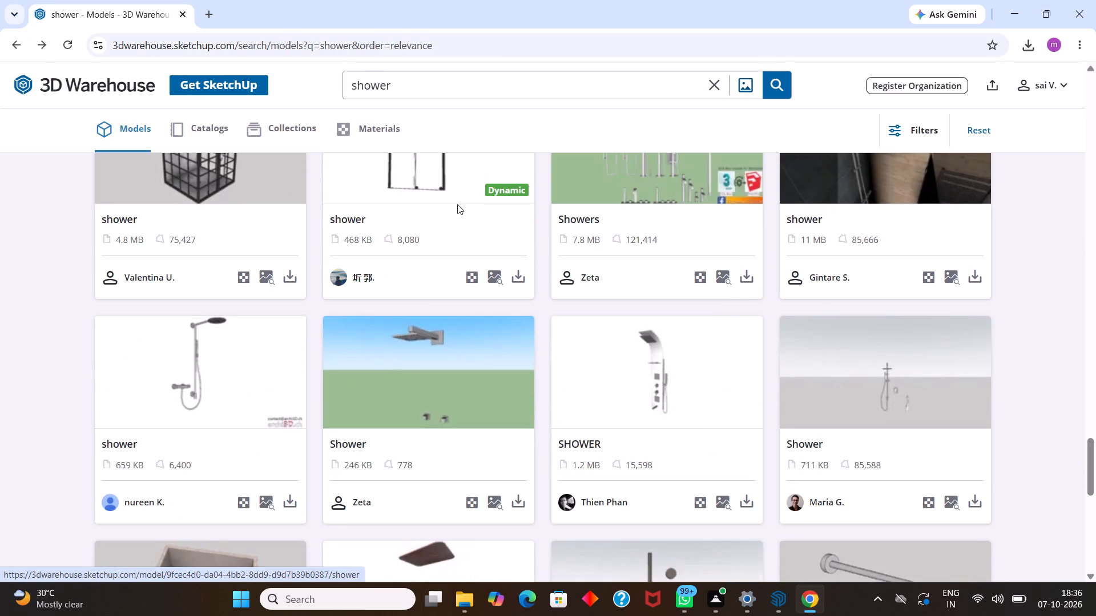
scroll(450, 198, "down", 5)
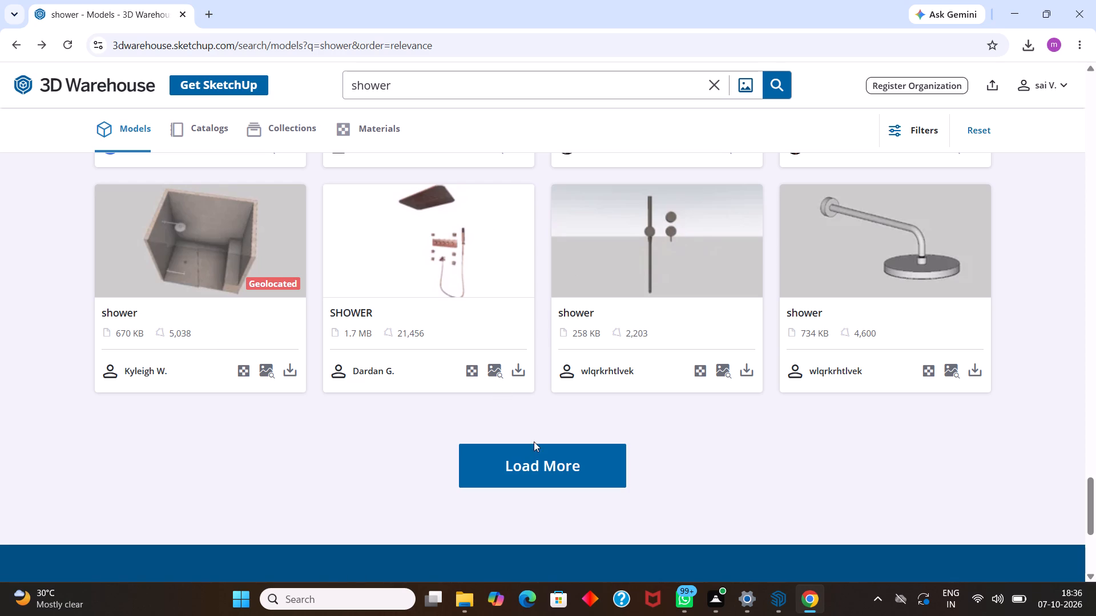
left_click(532, 469)
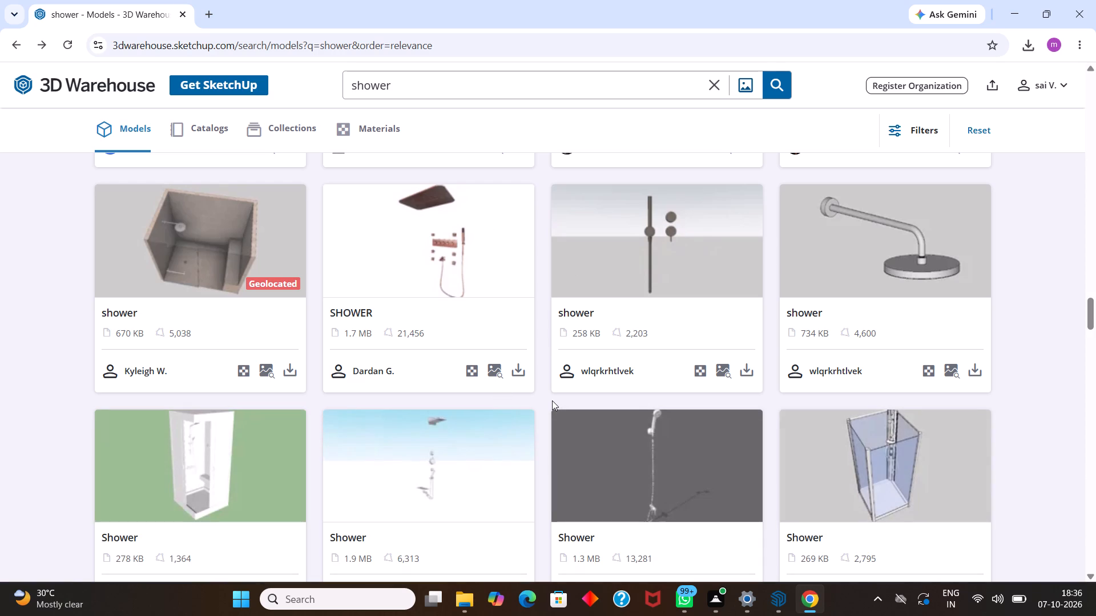
scroll(614, 424, "down", 3)
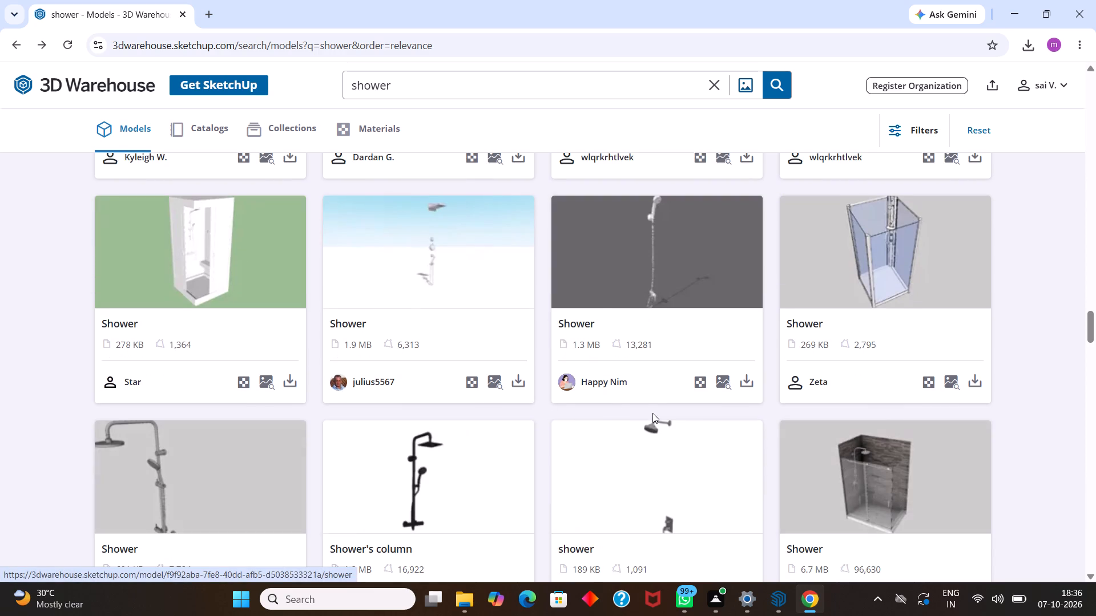
scroll(651, 410, "down", 8)
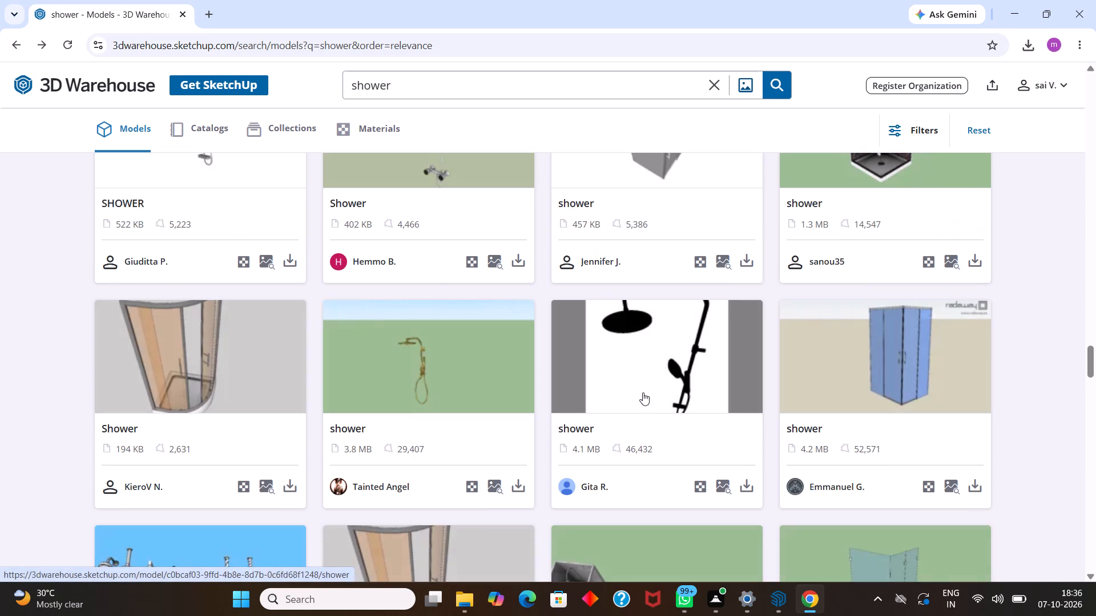
scroll(637, 356, "down", 6)
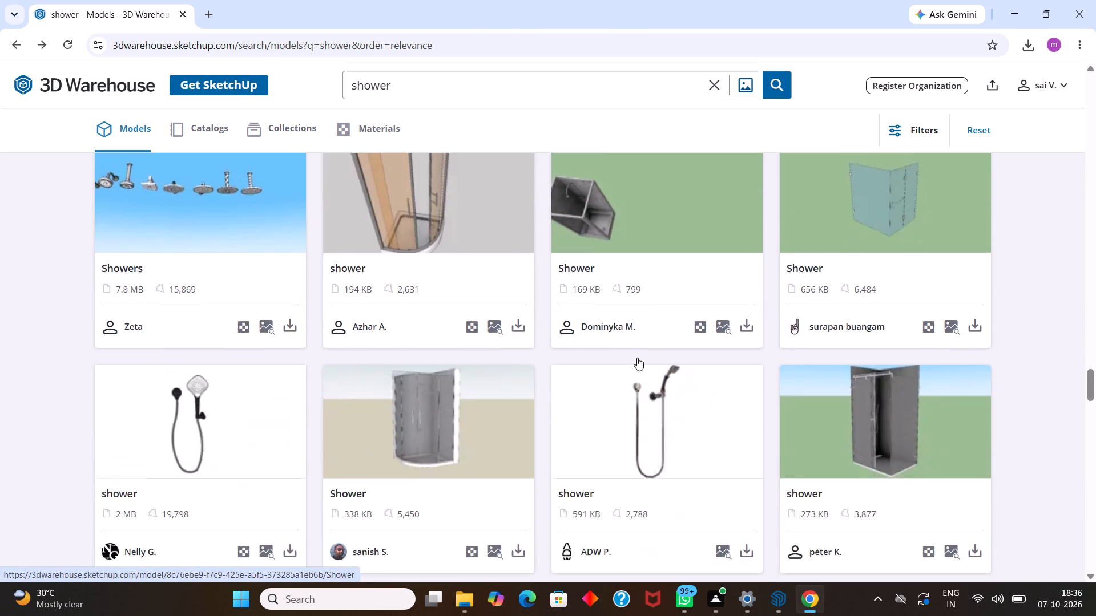
scroll(637, 357, "down", 8)
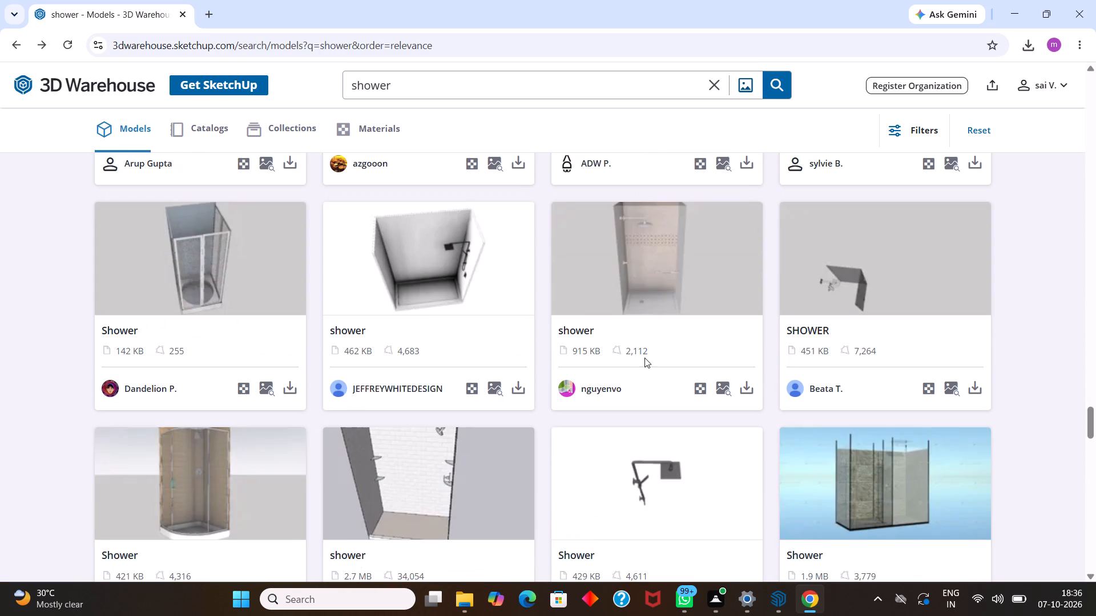
scroll(644, 357, "down", 19)
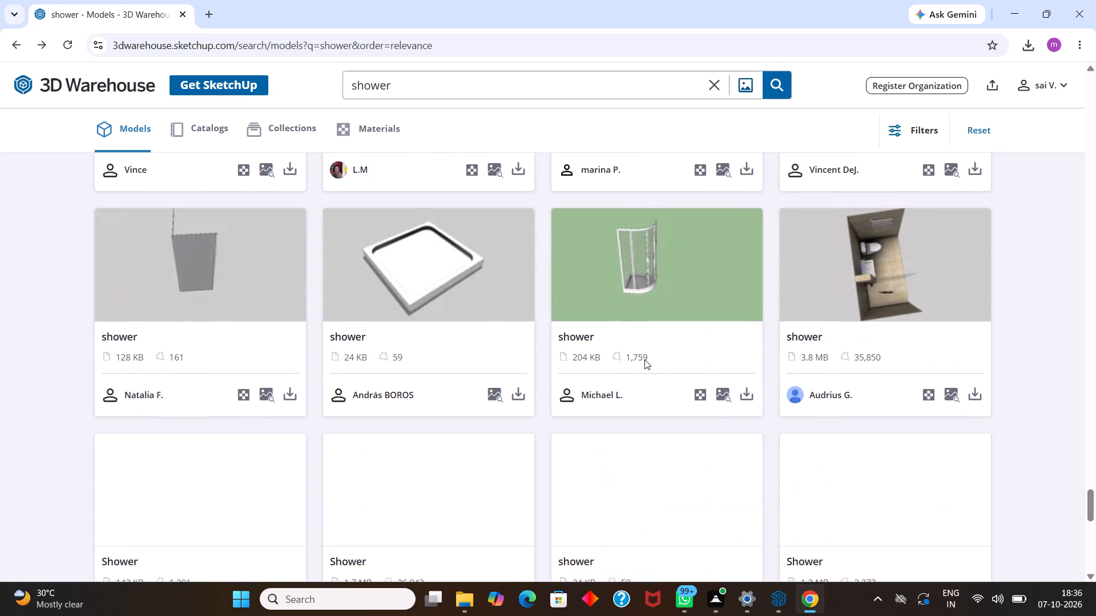
scroll(644, 359, "down", 4)
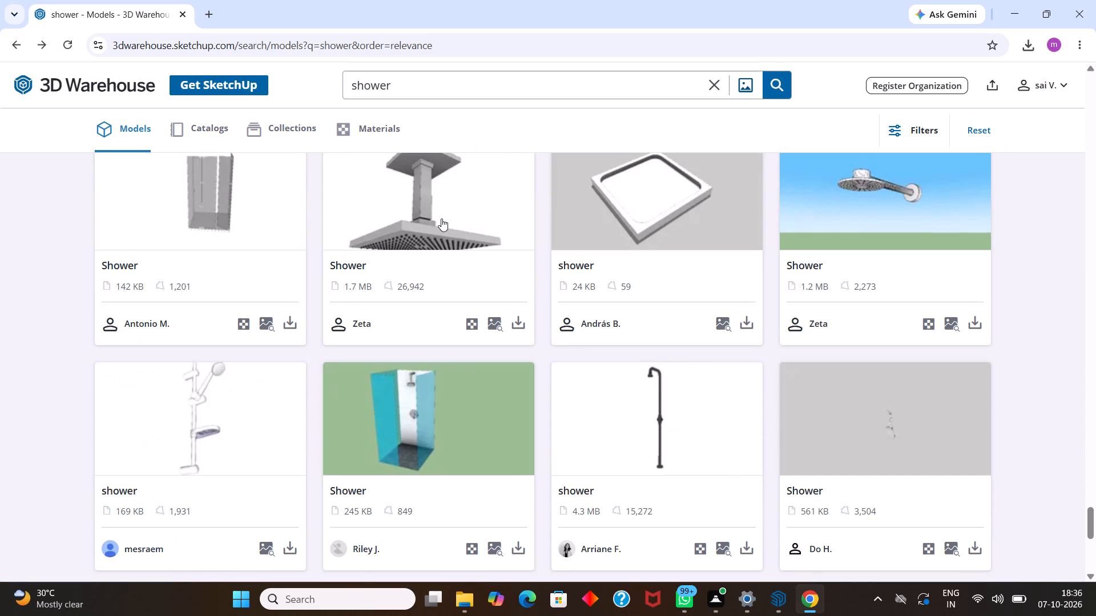
Download the ceiling-mounted square Shower head model by Zeta as a SketchUp file, skipping the subscription offer.
left_click(440, 216)
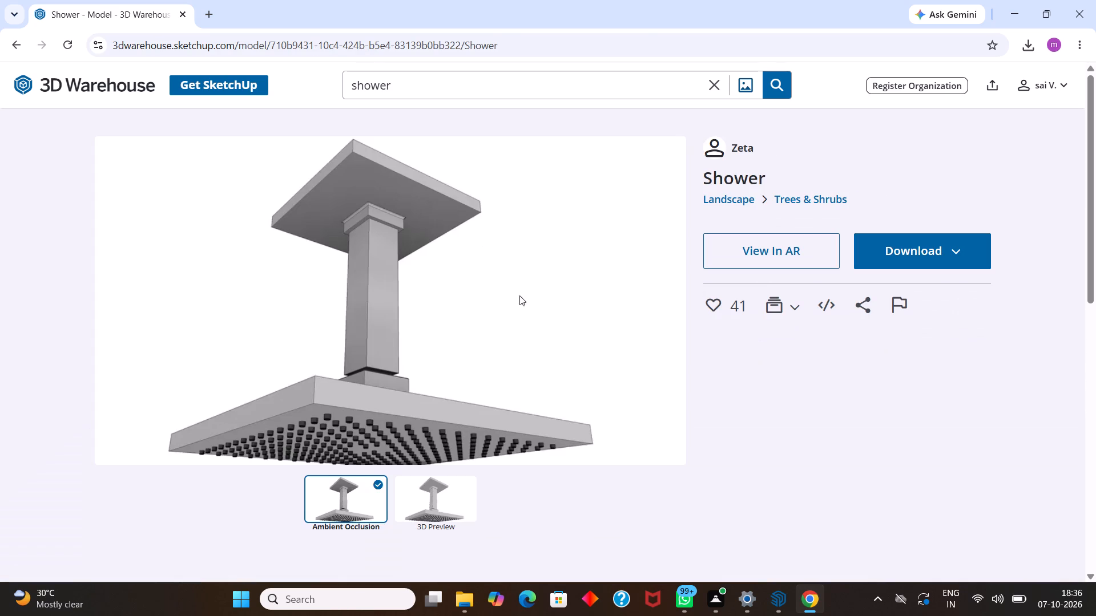
left_click(926, 245)
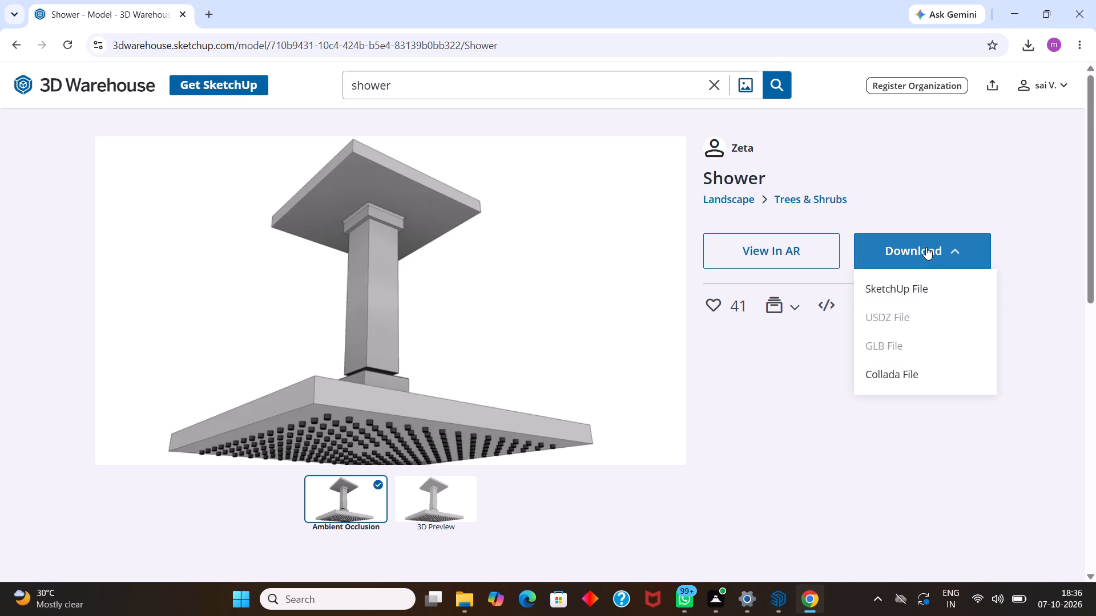
left_click(914, 282)
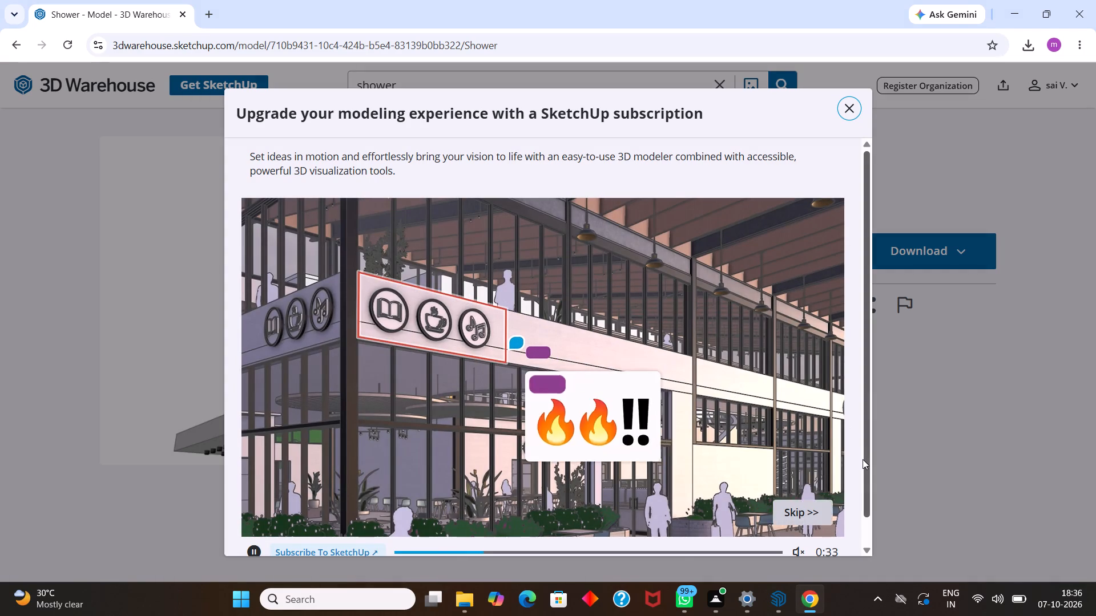
left_click(806, 514)
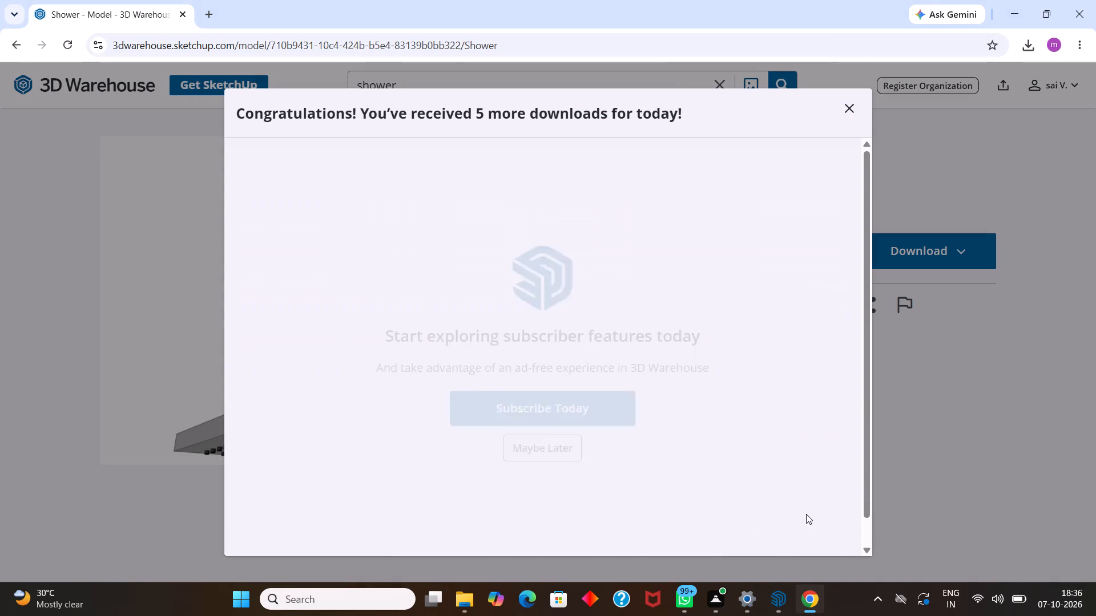
left_click(562, 454)
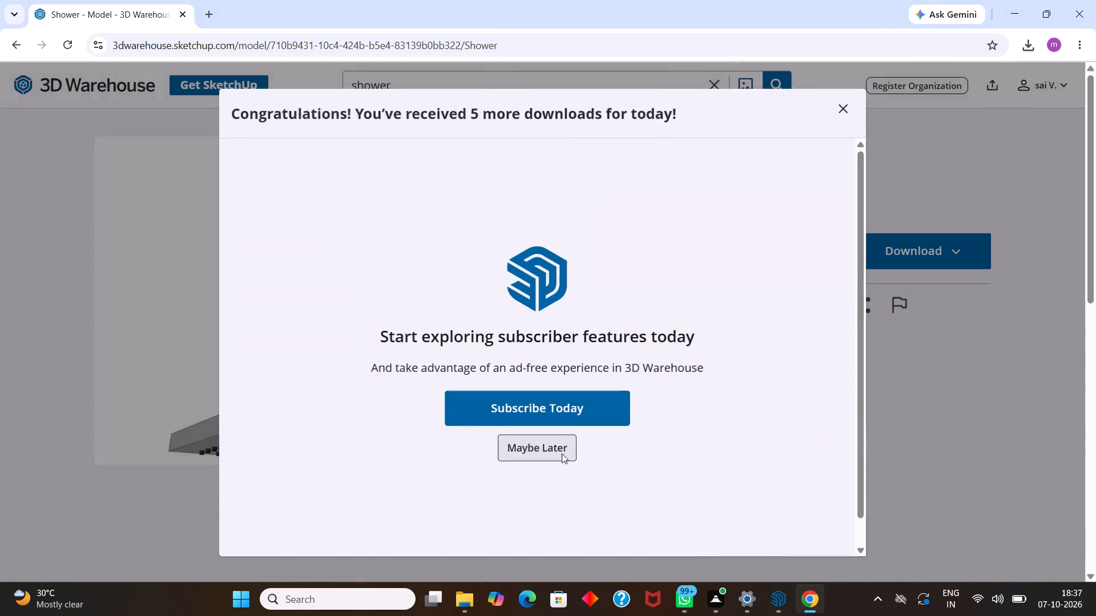
left_click(901, 246)
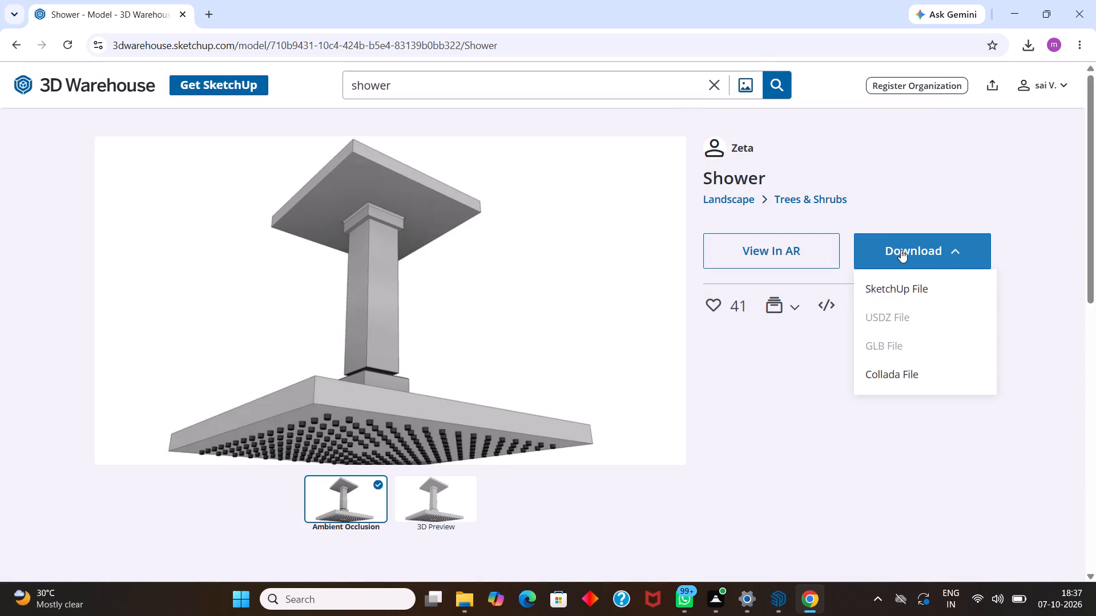
left_click(916, 275)
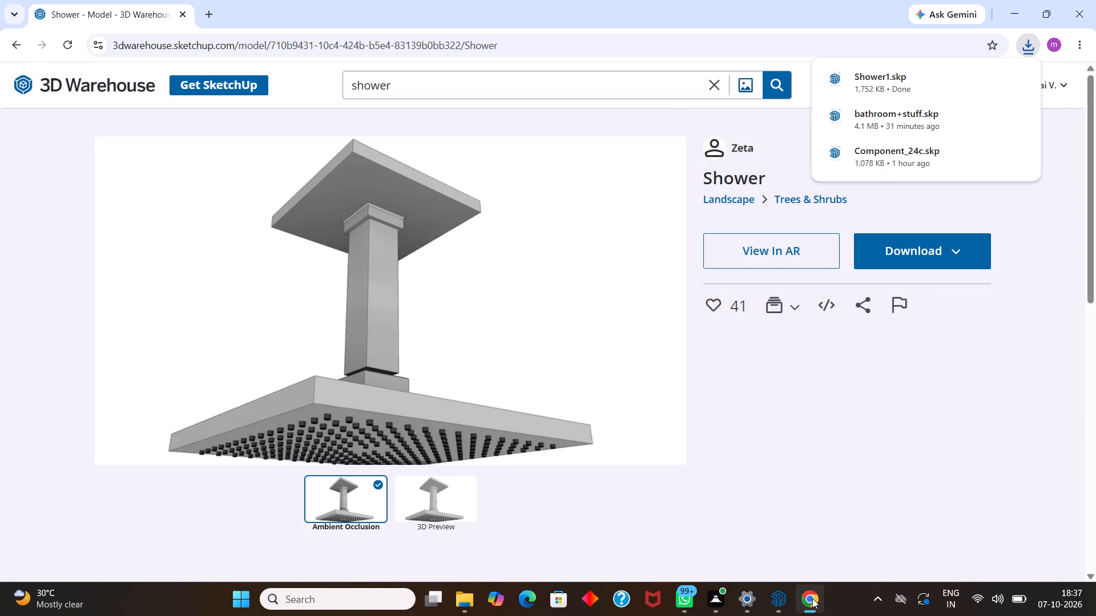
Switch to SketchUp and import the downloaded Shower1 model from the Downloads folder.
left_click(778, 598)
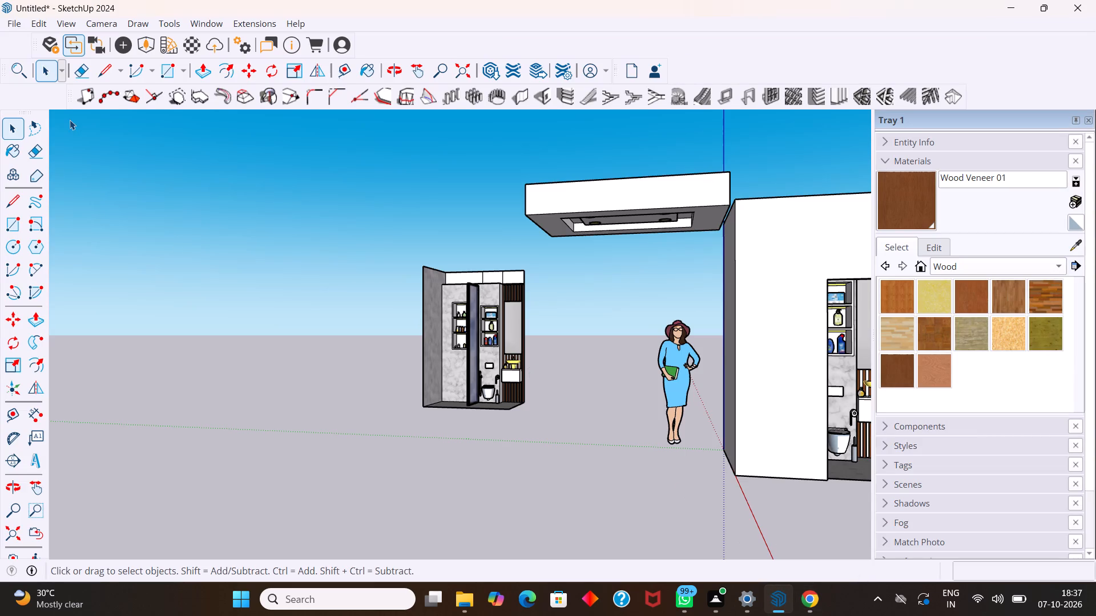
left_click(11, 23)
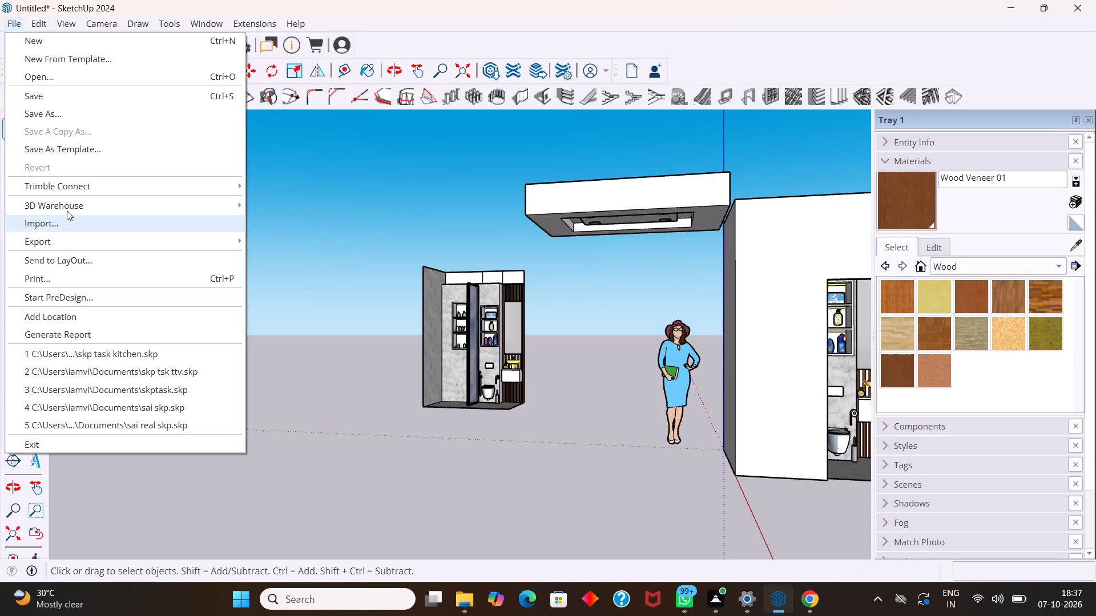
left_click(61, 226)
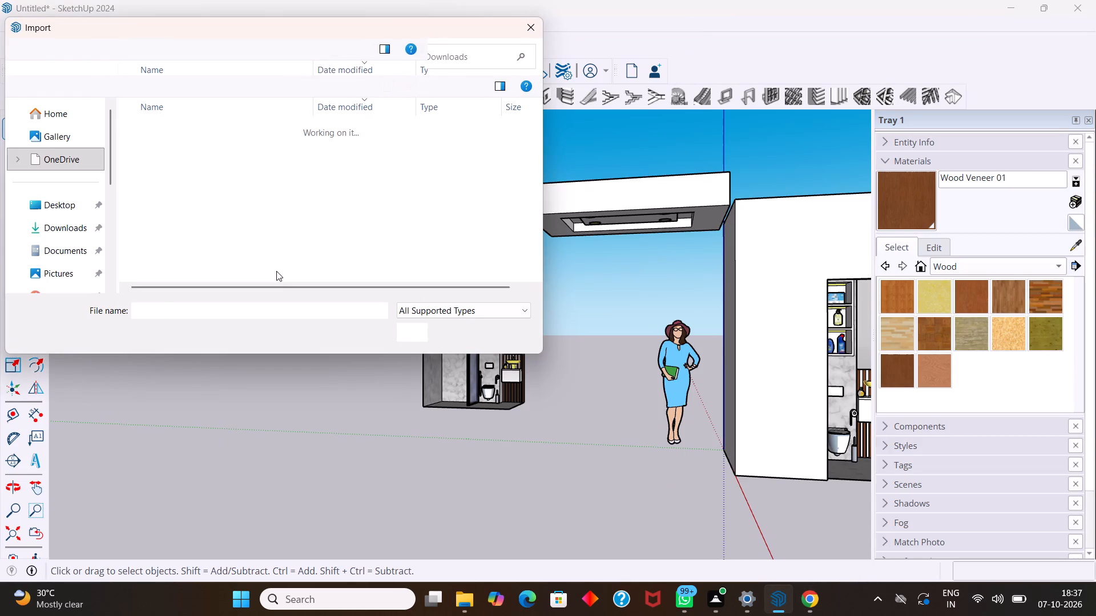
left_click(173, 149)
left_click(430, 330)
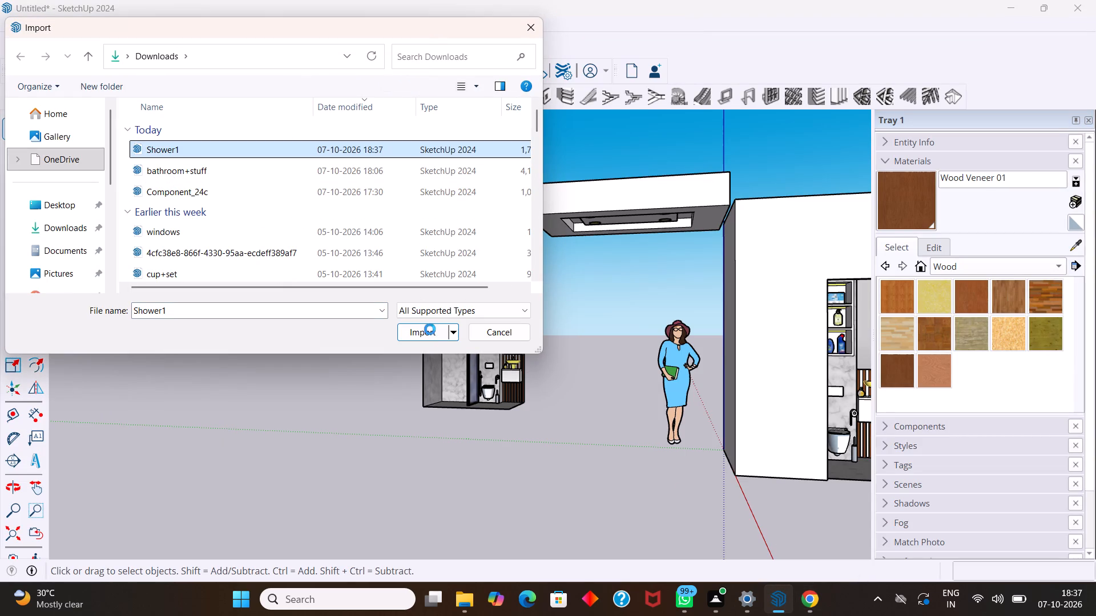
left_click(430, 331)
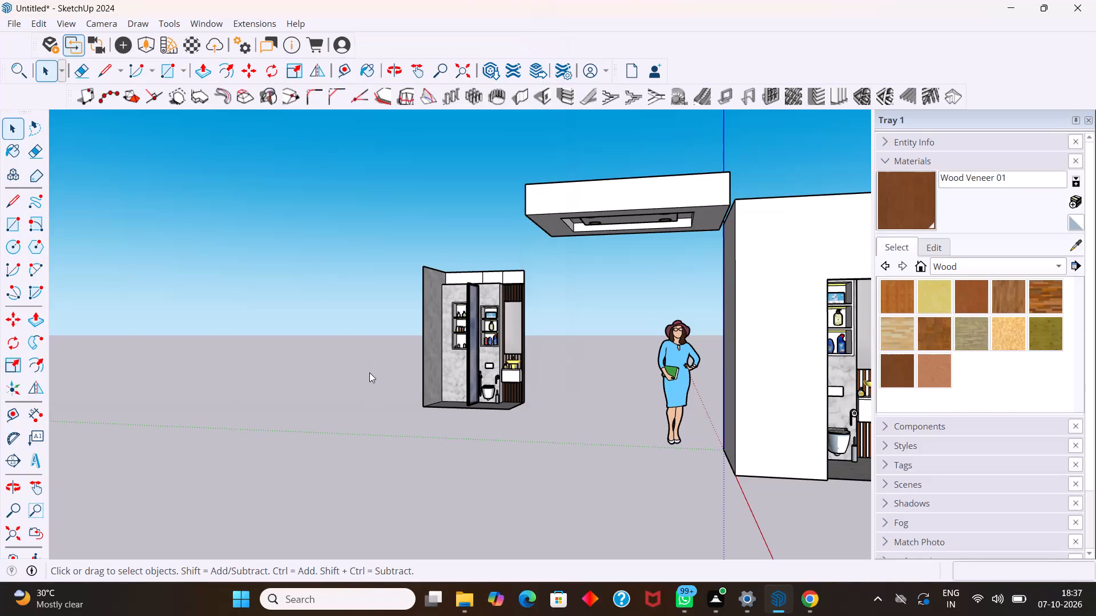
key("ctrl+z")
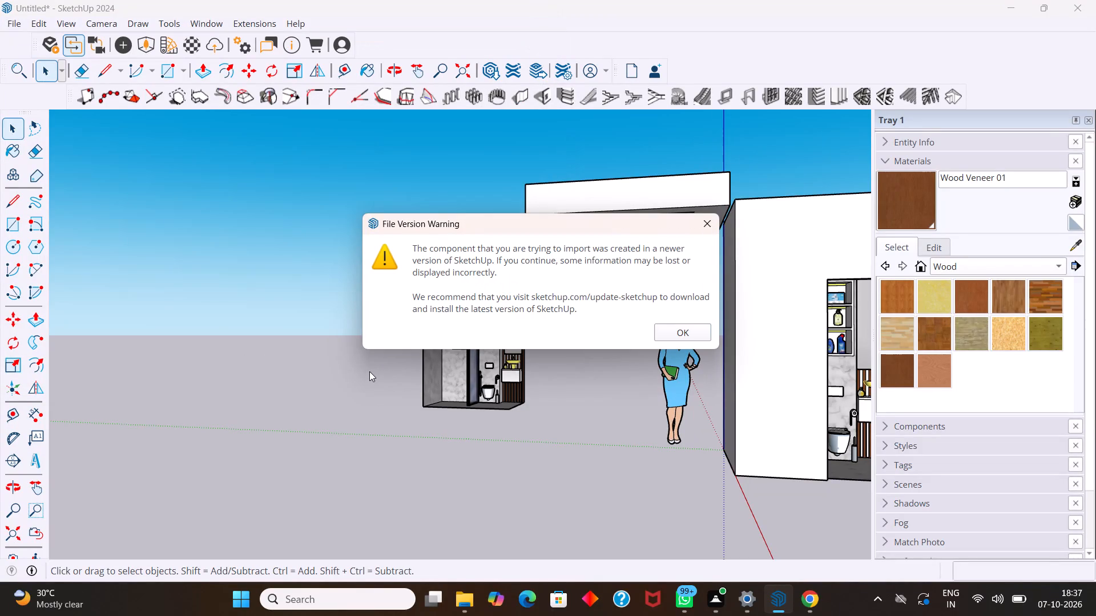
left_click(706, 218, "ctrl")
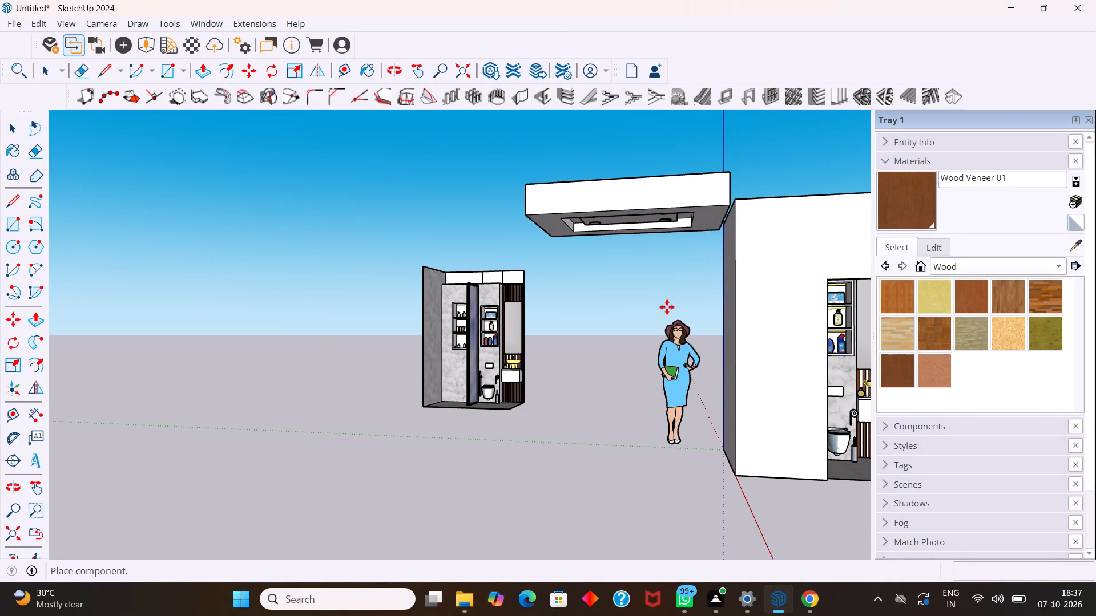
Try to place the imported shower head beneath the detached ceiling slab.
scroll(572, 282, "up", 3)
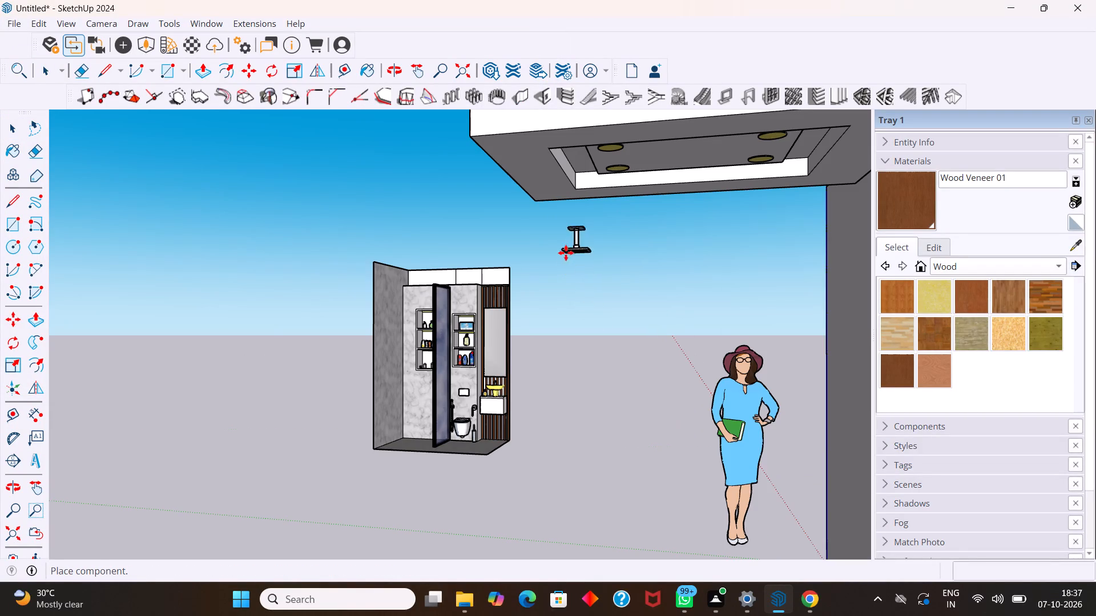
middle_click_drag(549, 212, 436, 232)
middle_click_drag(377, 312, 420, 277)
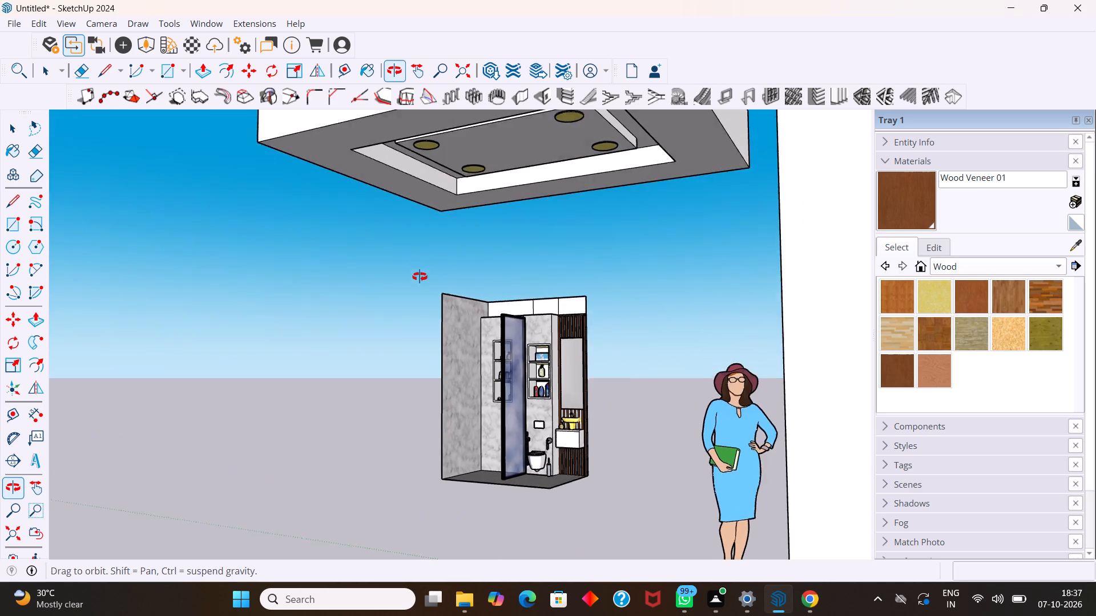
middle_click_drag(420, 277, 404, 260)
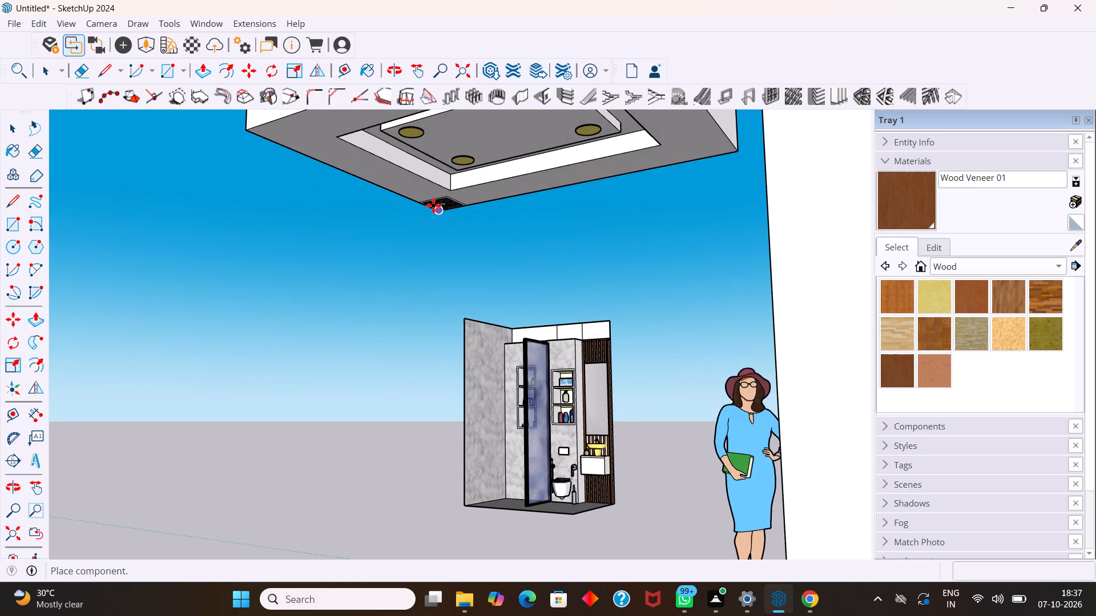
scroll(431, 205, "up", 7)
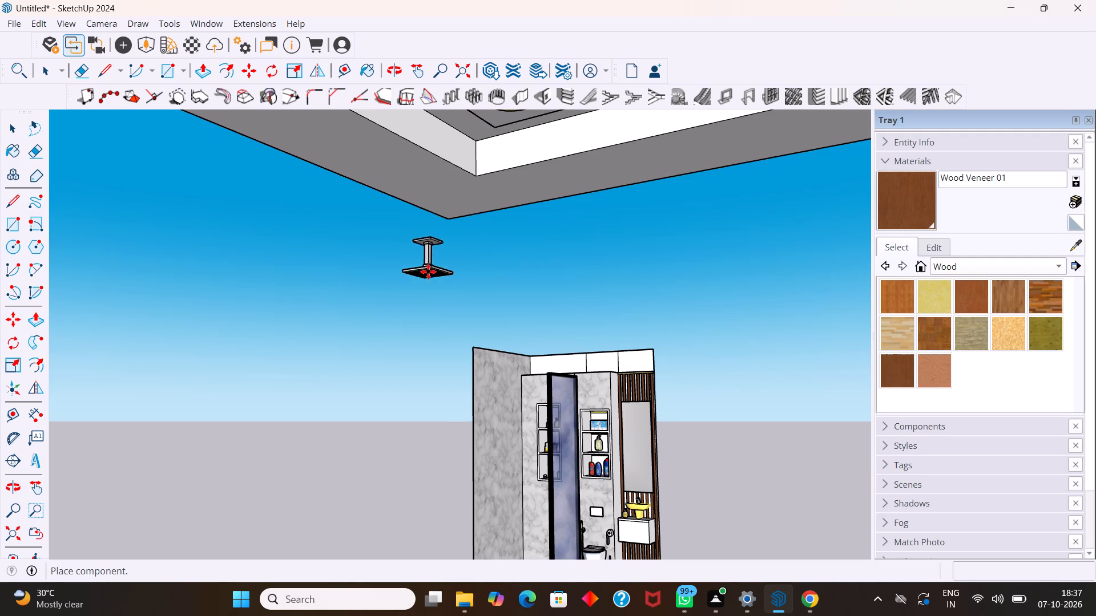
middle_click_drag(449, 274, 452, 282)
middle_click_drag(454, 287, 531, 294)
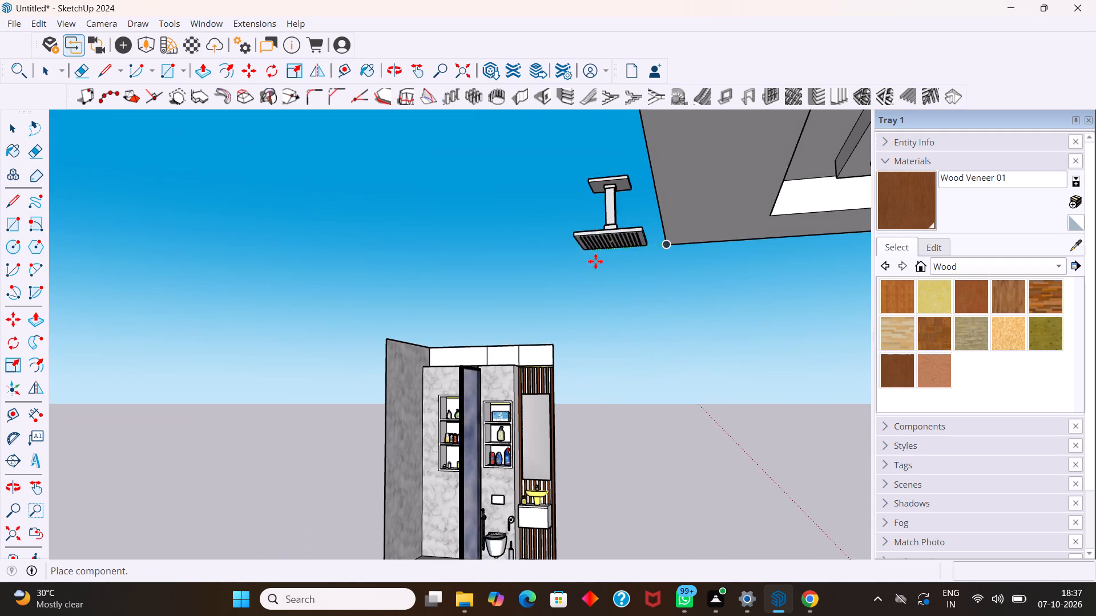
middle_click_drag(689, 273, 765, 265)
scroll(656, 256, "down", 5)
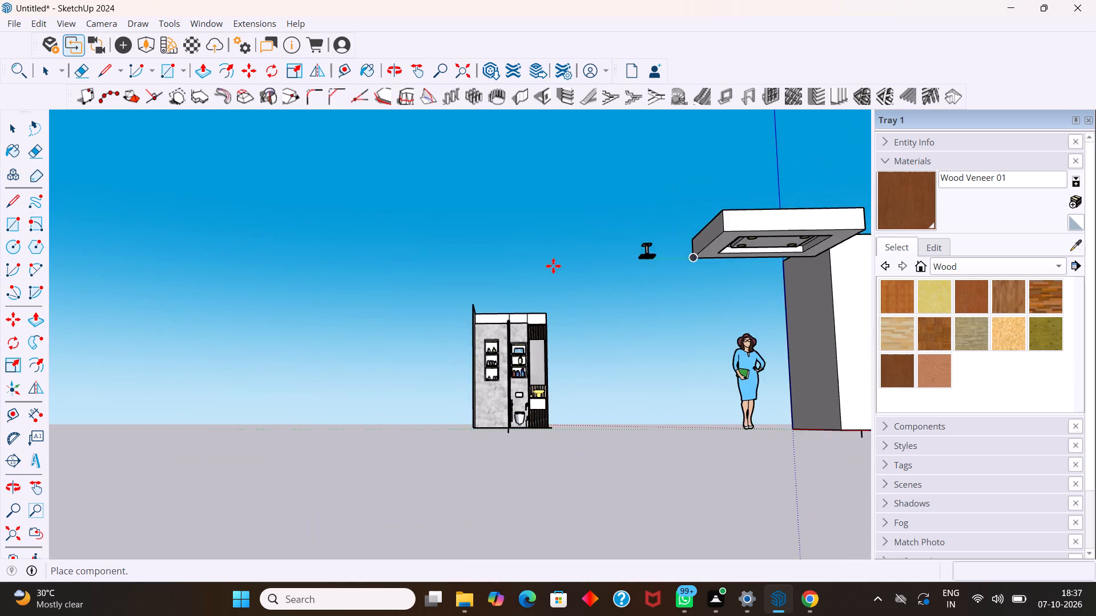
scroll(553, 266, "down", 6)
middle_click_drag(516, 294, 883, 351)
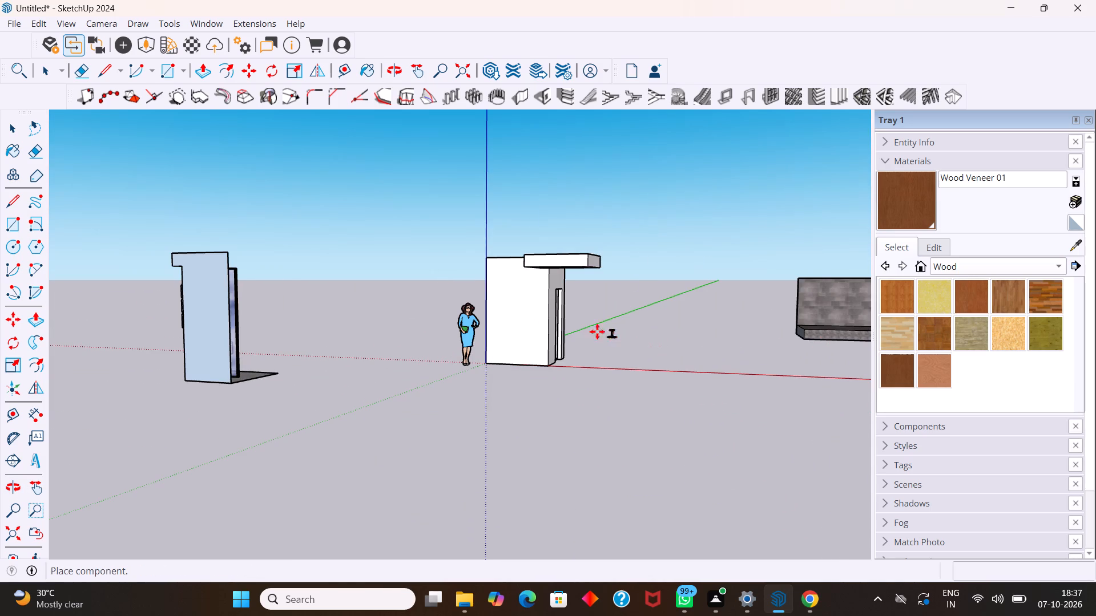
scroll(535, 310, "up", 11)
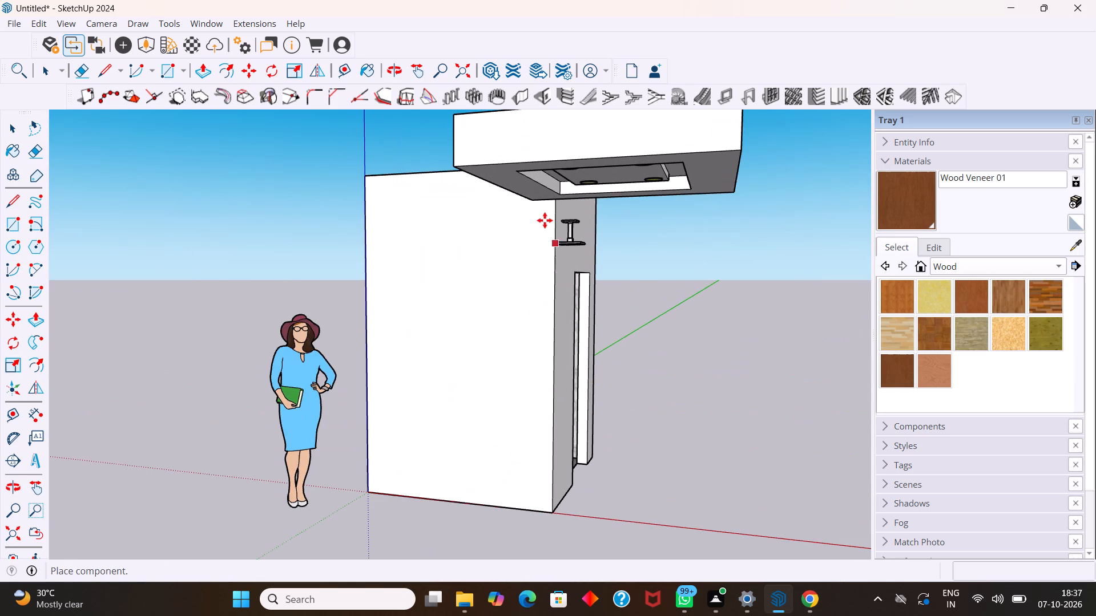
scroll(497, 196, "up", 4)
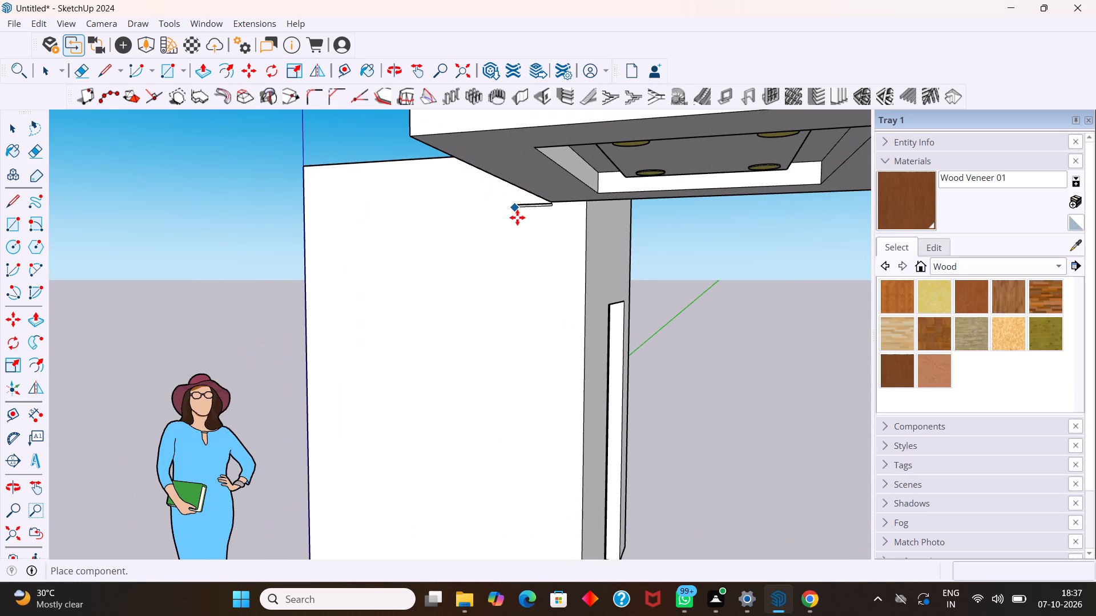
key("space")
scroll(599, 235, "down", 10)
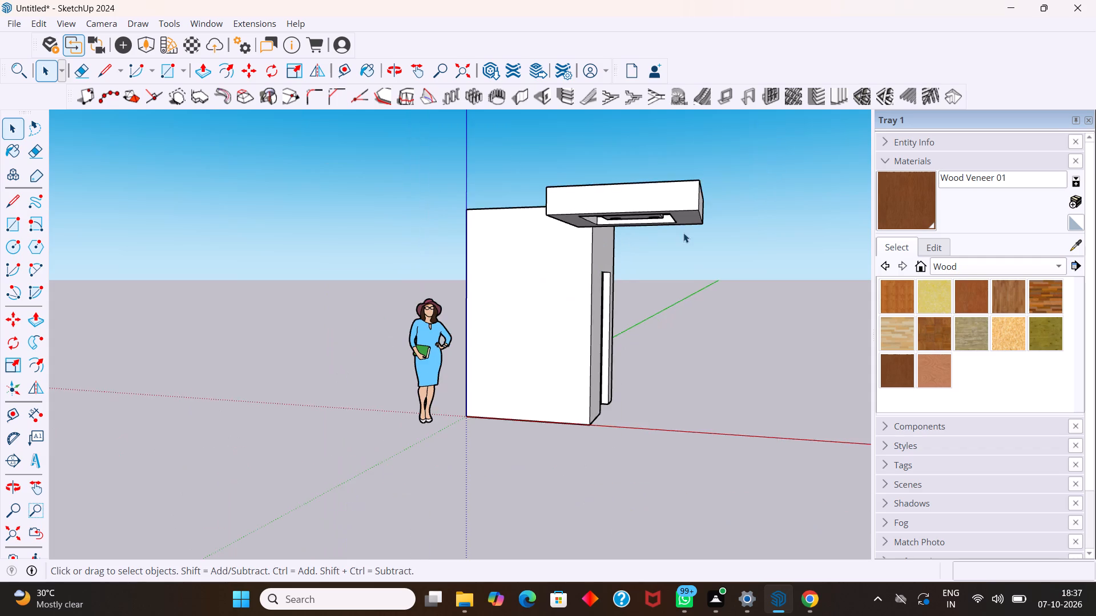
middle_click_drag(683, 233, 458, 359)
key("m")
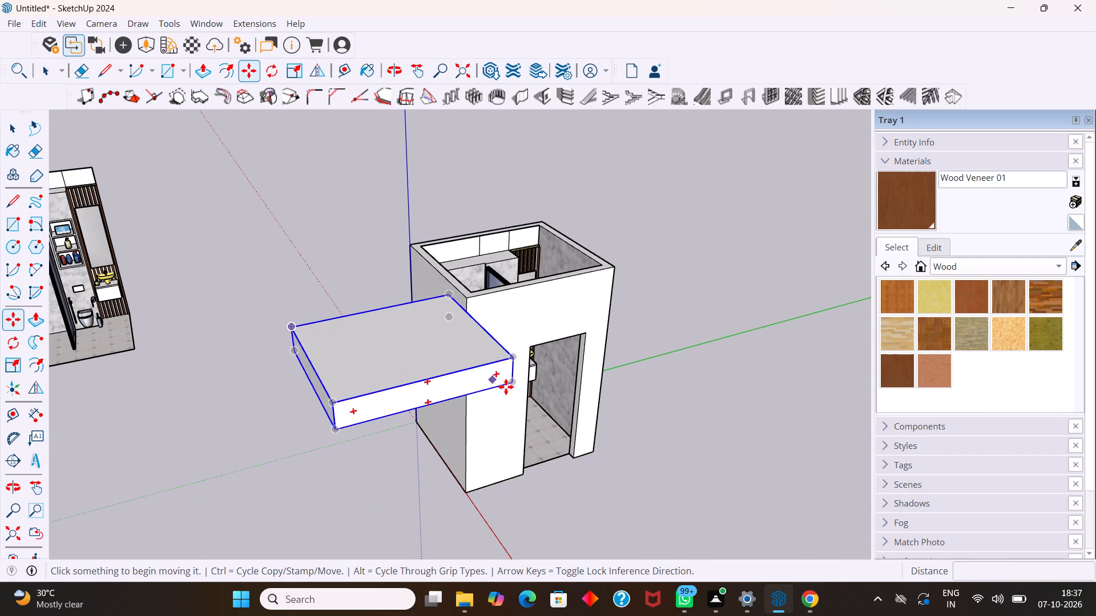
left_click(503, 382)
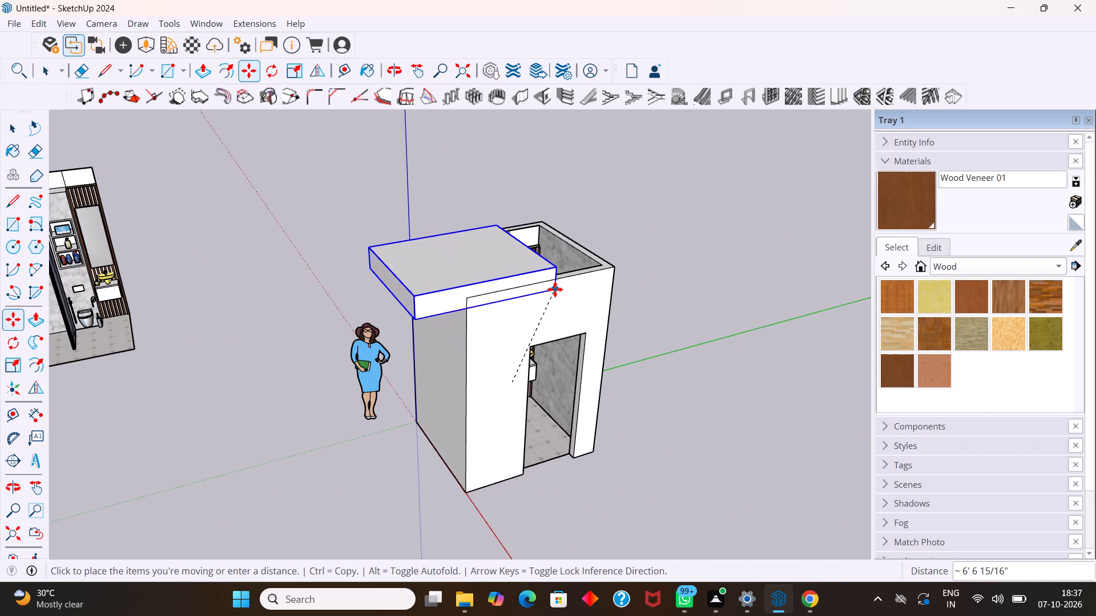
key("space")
Move the ceiling slab about 8' 9 1/8" by its upper corner so it sits inside the top of the bathroom walls.
key("m")
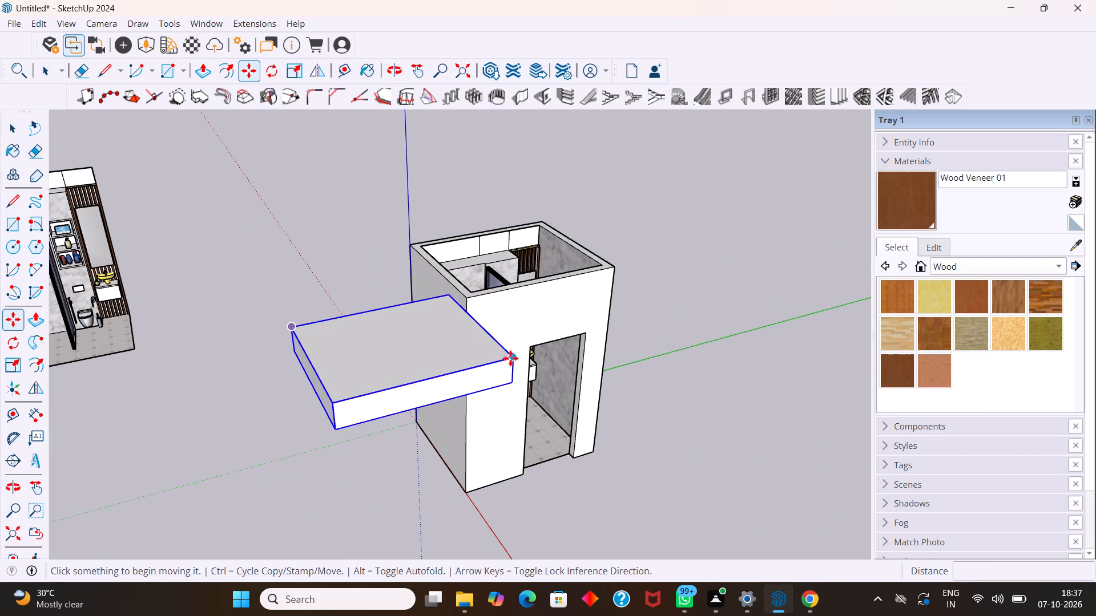
left_click(508, 363)
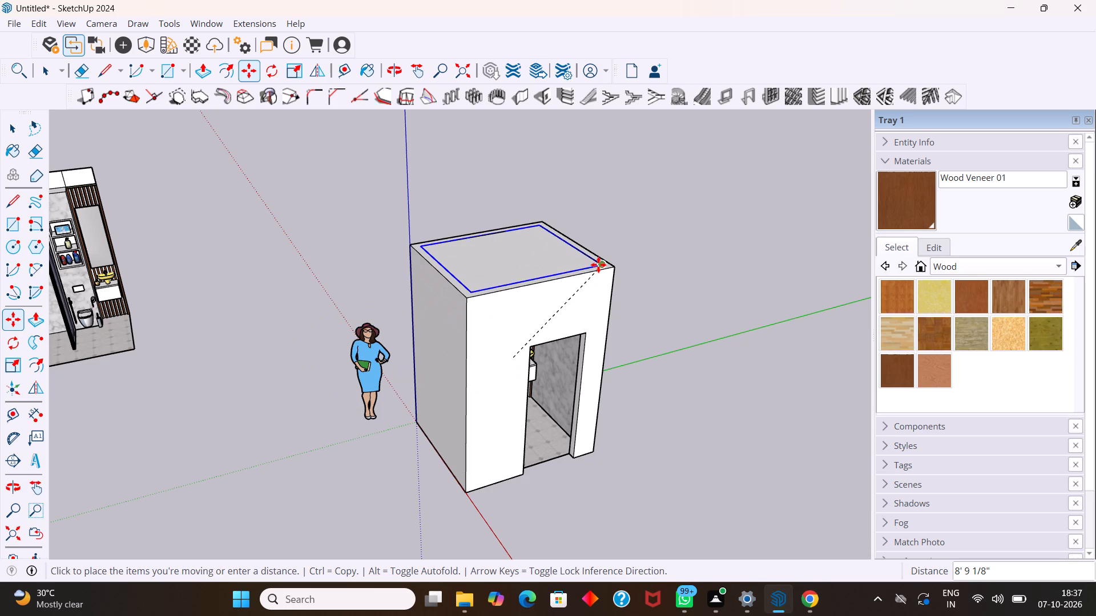
left_click(598, 264)
key("space")
Start Enscape in a separate window with the niche shelves, mirror and washbasin in close view.
scroll(632, 288, "down", 7)
middle_click_drag(642, 317, 637, 318)
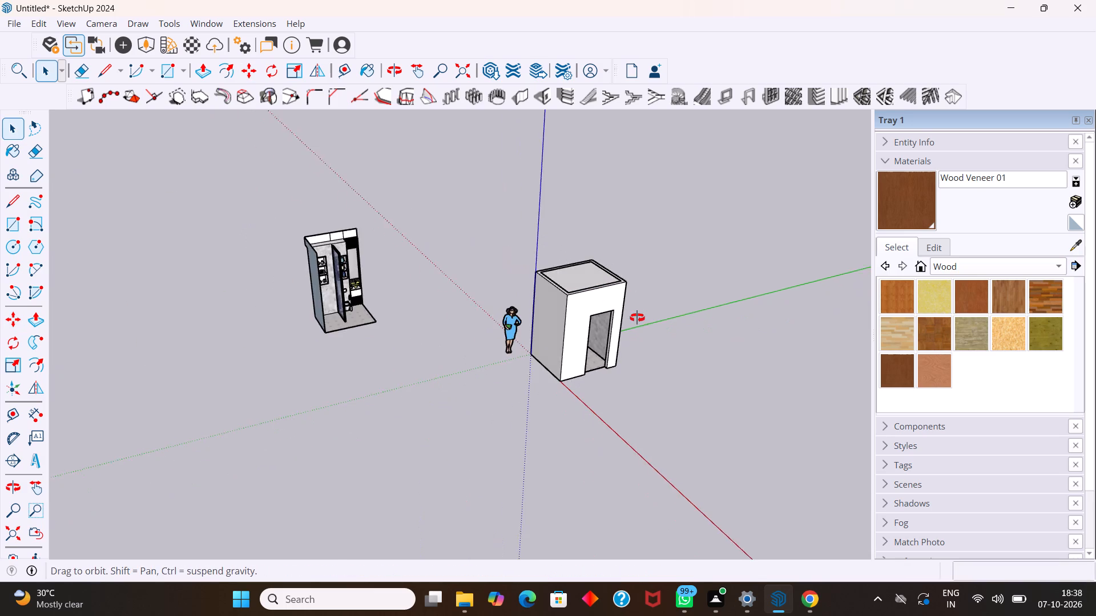
middle_click_drag(637, 318, 488, 266)
scroll(570, 391, "up", 14)
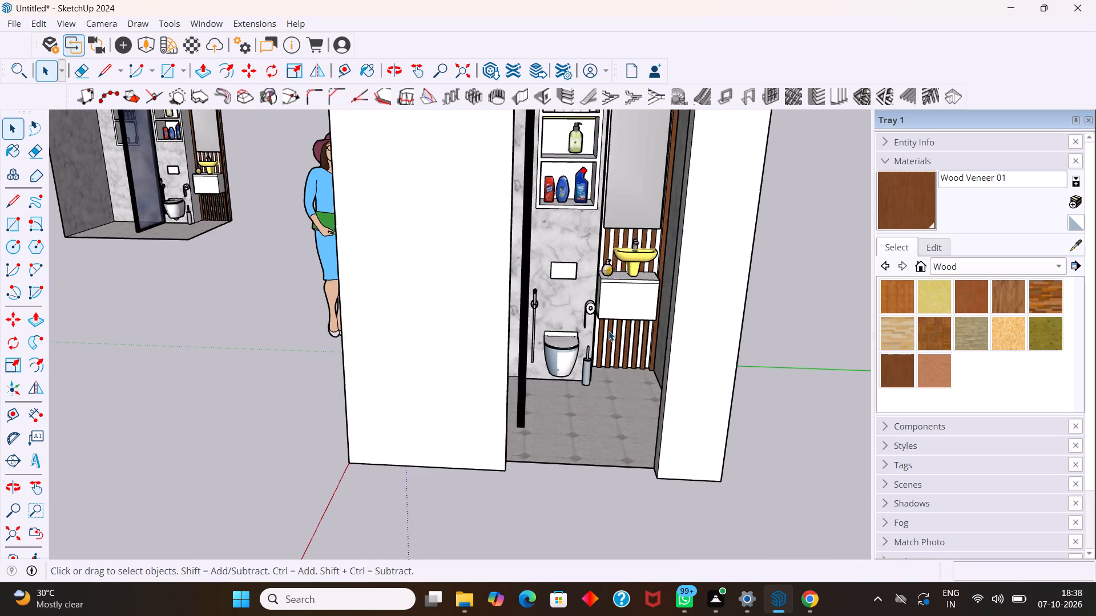
middle_click_drag(609, 330, 605, 314)
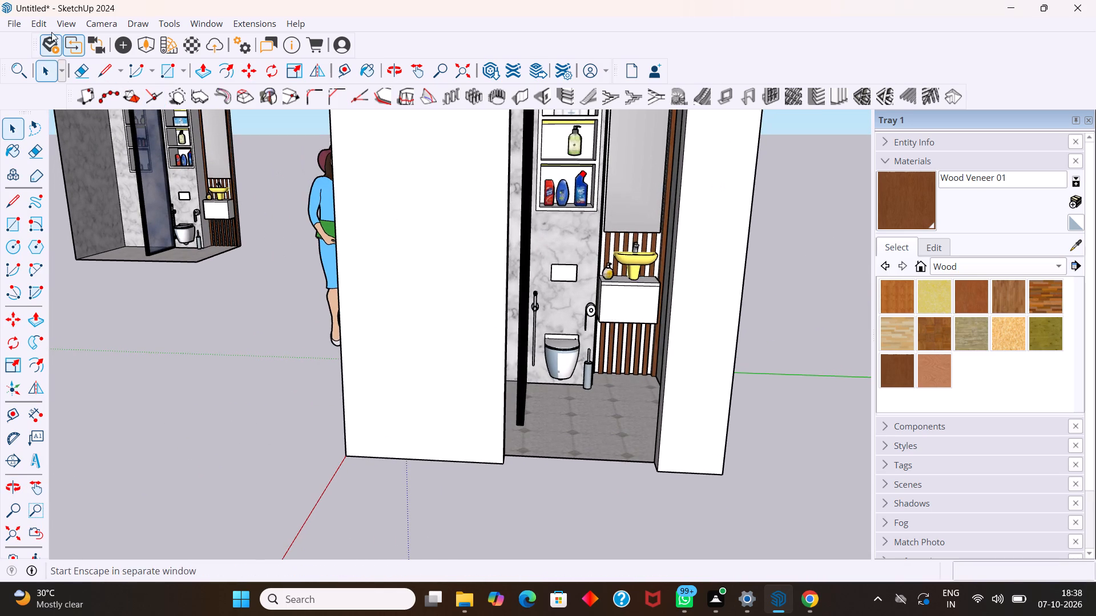
scroll(590, 241, "up", 5)
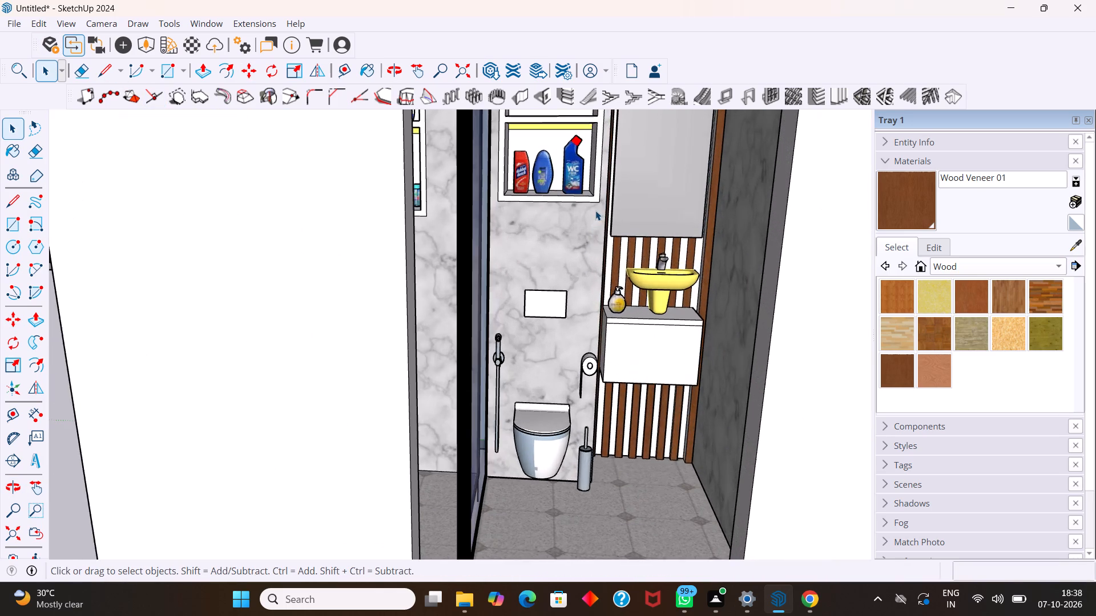
scroll(594, 206, "up", 9)
middle_click(583, 187)
middle_click_drag(583, 186, 569, 184)
middle_click(567, 184)
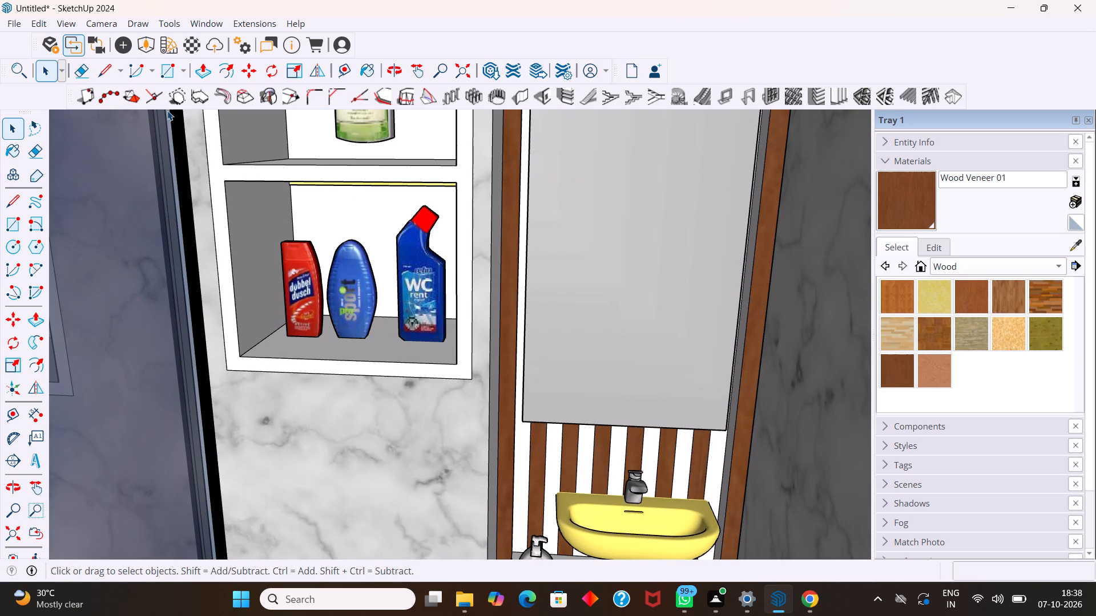
left_click(45, 48)
Start Enscape again with the bathroom viewed from outside the doorway.
scroll(262, 202, "down", 7)
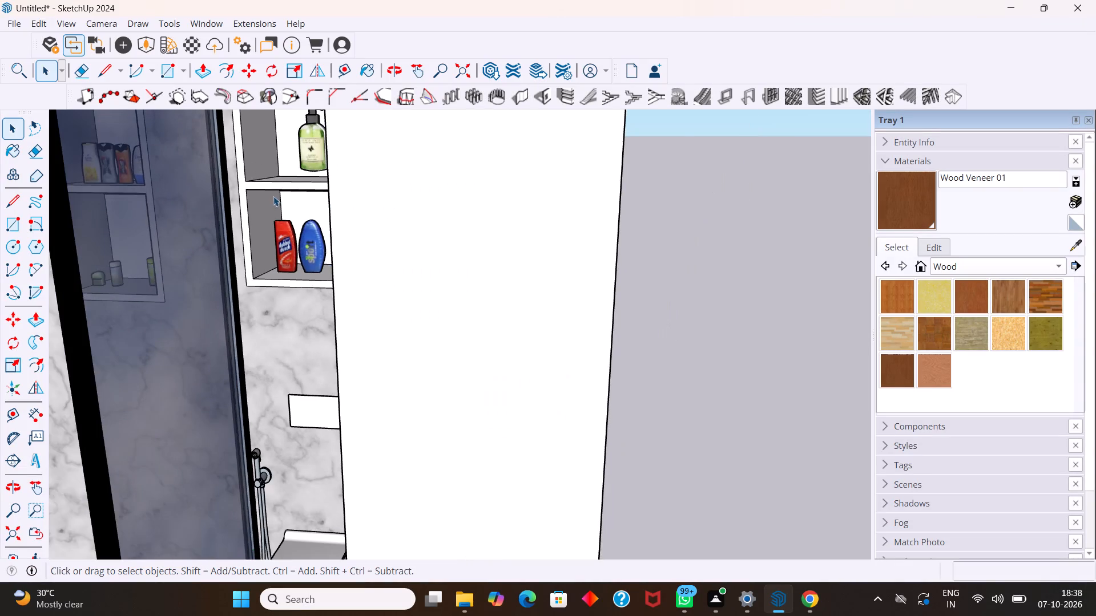
scroll(275, 196, "down", 5)
left_click(50, 42)
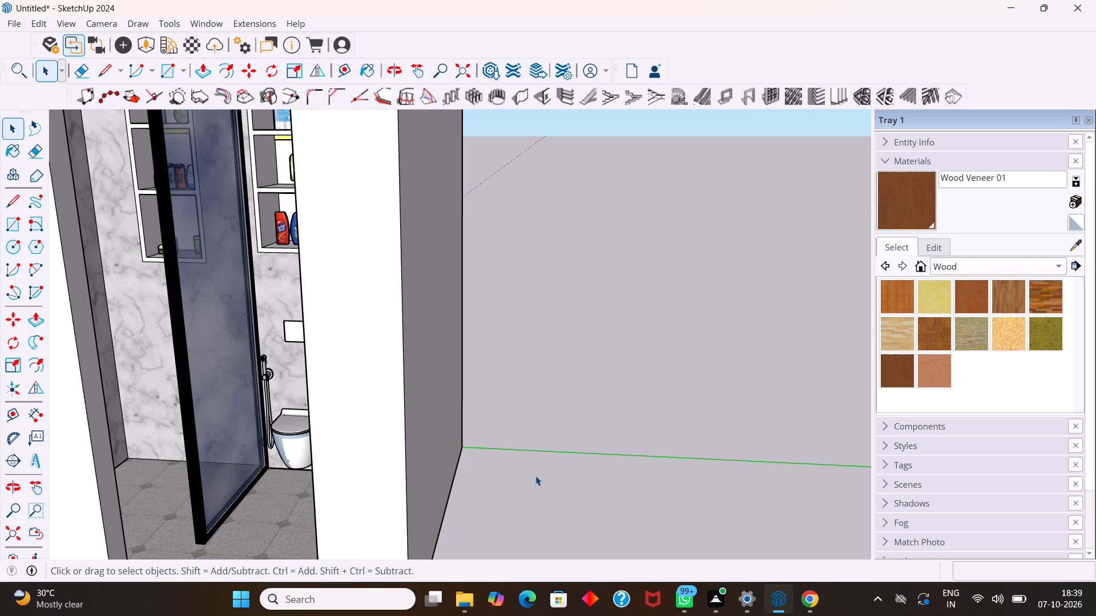
Start Enscape once more with the whole closed bathroom box in view.
scroll(358, 303, "down", 5)
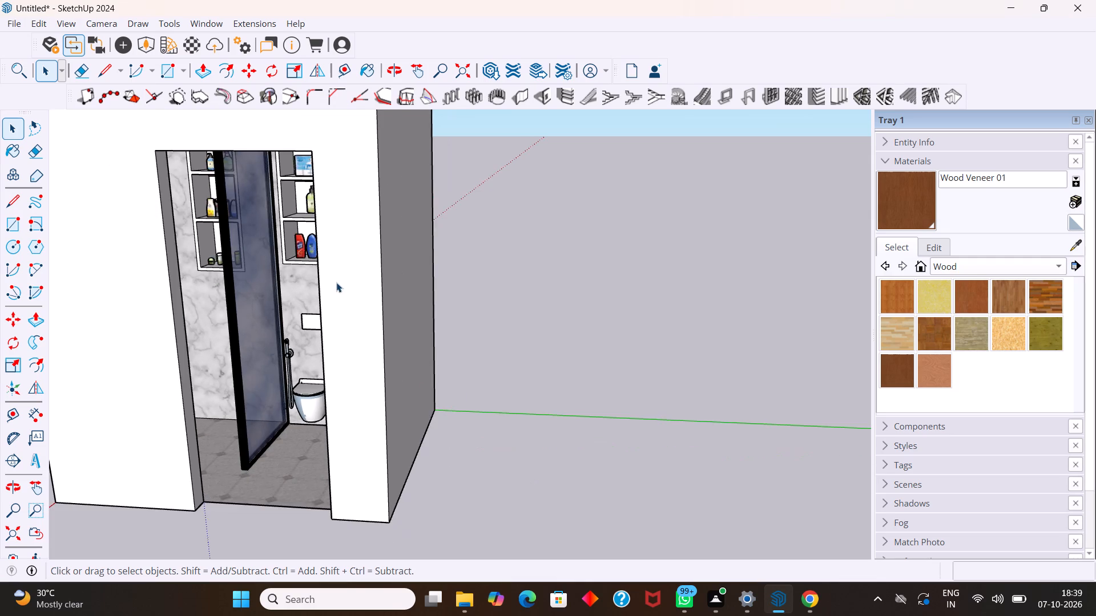
scroll(342, 301, "down", 16)
middle_click_drag(186, 296, 236, 269)
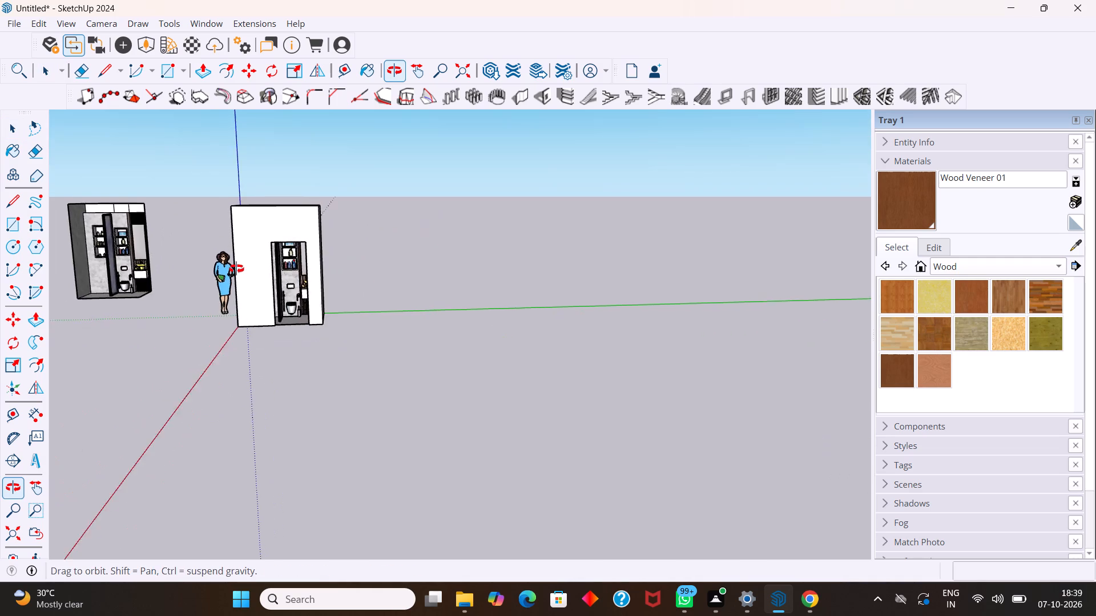
middle_click_drag(236, 269, 170, 261)
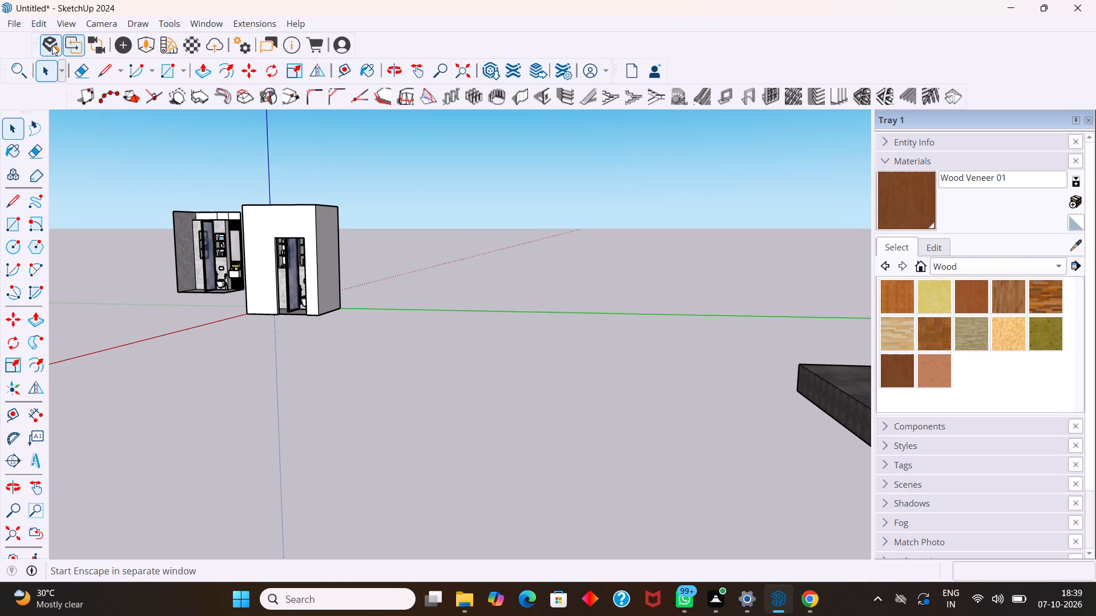
left_click(54, 49)
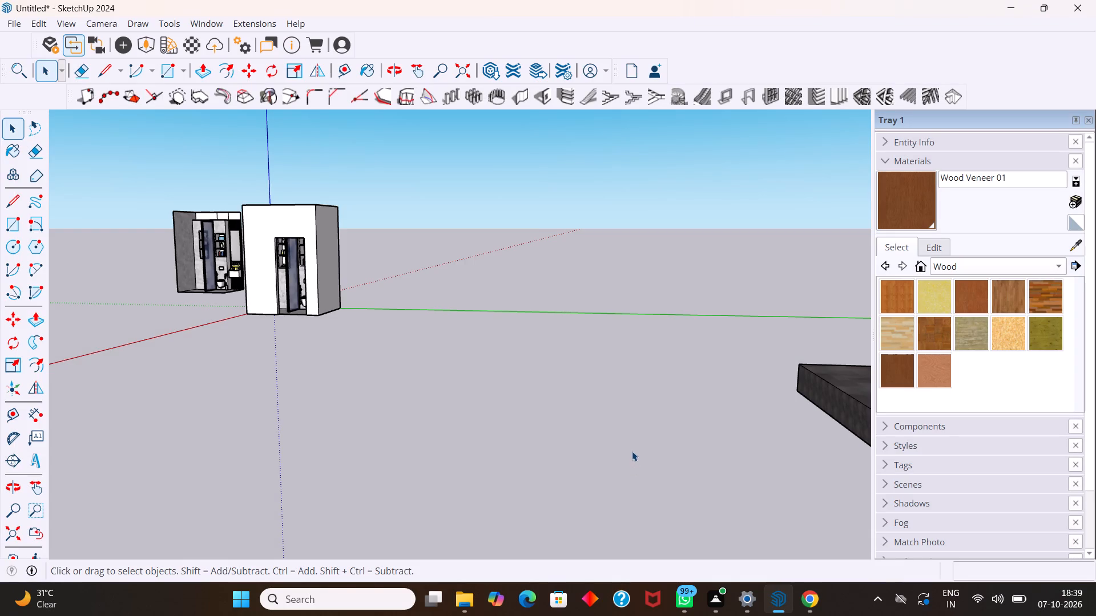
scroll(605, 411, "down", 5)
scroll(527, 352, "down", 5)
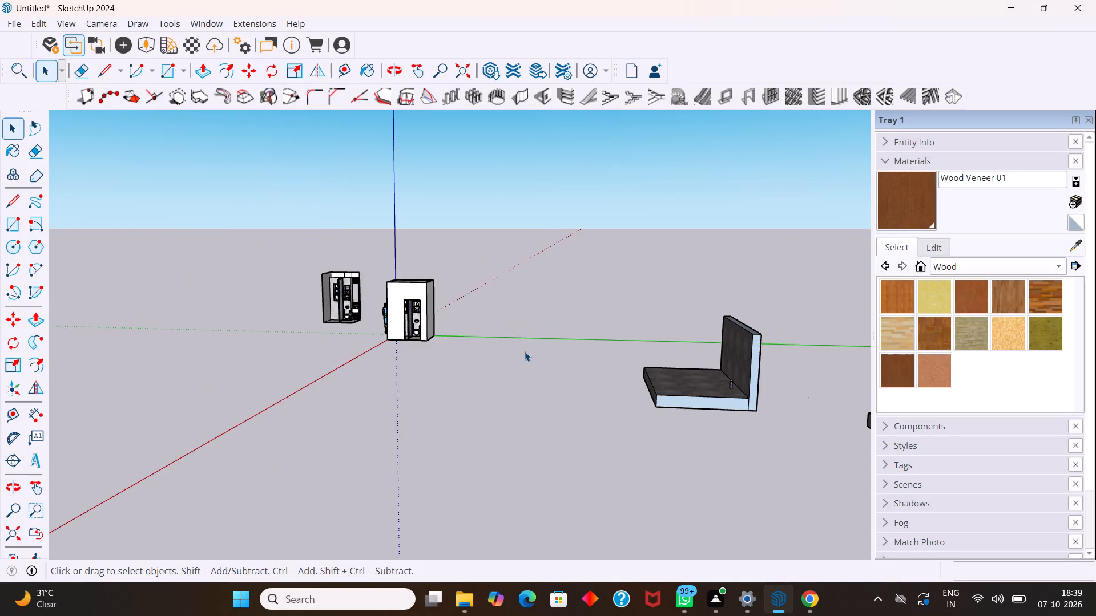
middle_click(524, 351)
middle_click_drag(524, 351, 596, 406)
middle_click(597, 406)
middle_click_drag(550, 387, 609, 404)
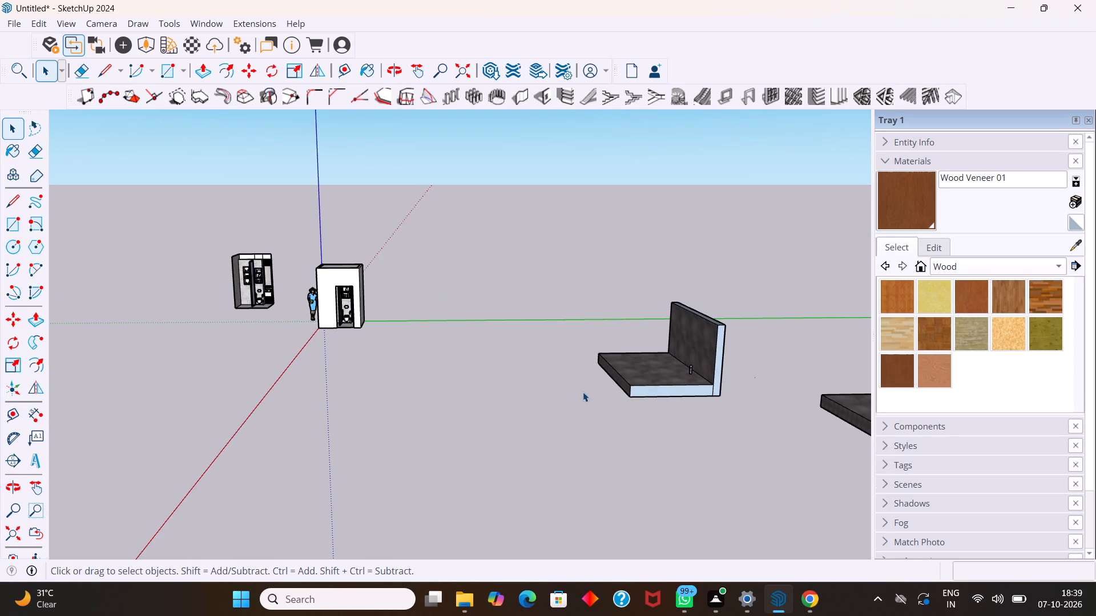
Examine the bathroom interior through its doorway, from the niche shelves and mirror down to the toilet, washbasin and floor.
scroll(574, 392, "down", 6)
middle_click_drag(281, 356, 398, 367)
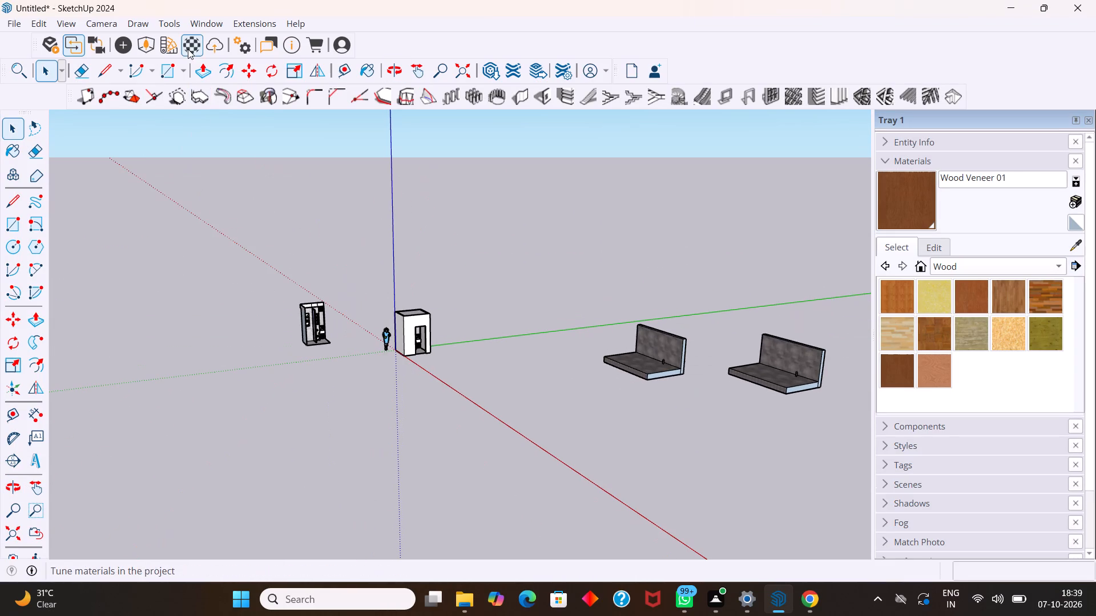
scroll(361, 344, "up", 4)
middle_click_drag(456, 330, 390, 306)
scroll(390, 306, "up", 1)
scroll(450, 330, "up", 2)
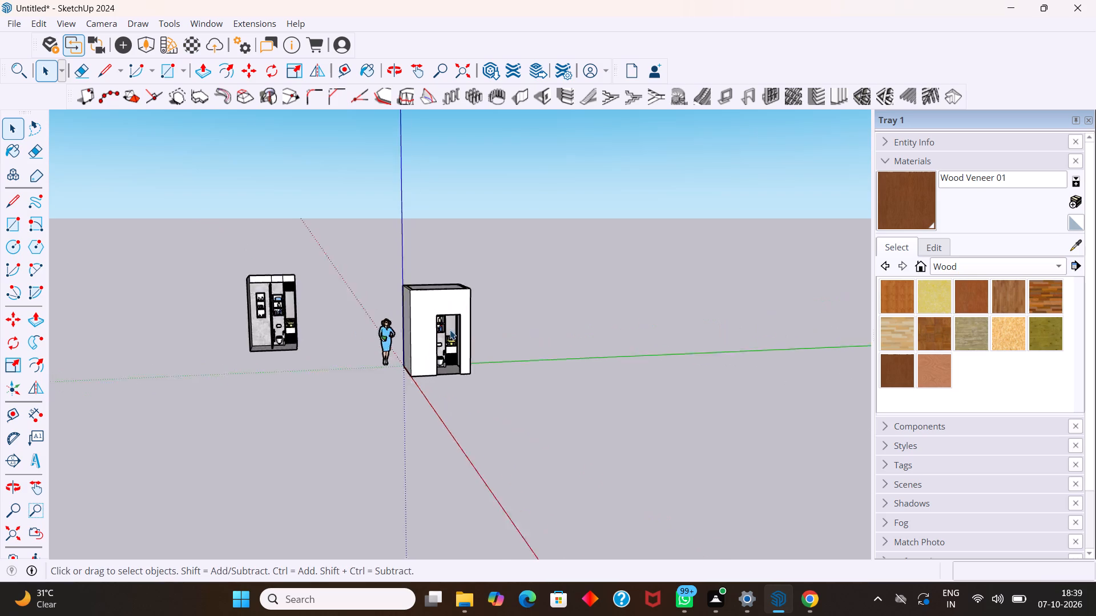
scroll(450, 330, "up", 19)
middle_click_drag(441, 319, 360, 330)
middle_click(358, 329)
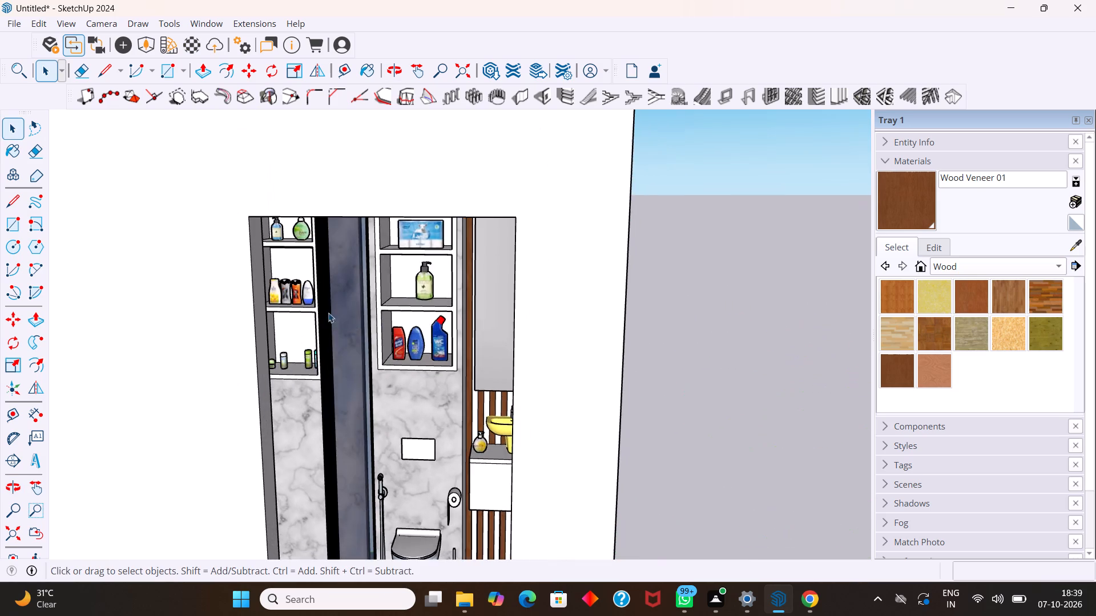
scroll(311, 306, "up", 11)
scroll(295, 292, "down", 9)
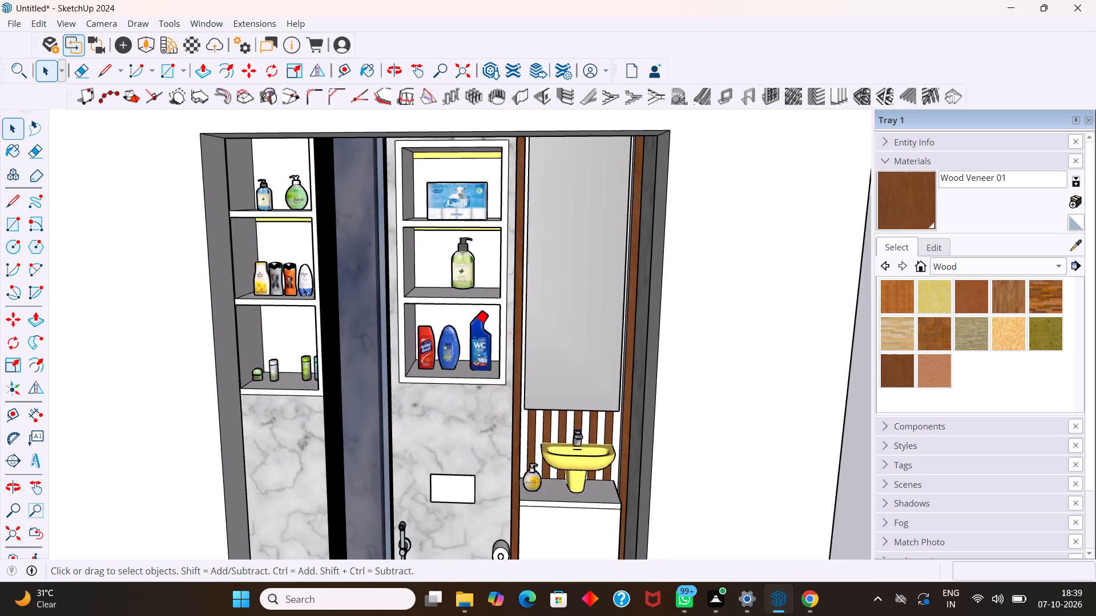
scroll(303, 287, "down", 5)
scroll(378, 322, "down", 4)
scroll(380, 490, "up", 8)
middle_click(384, 492)
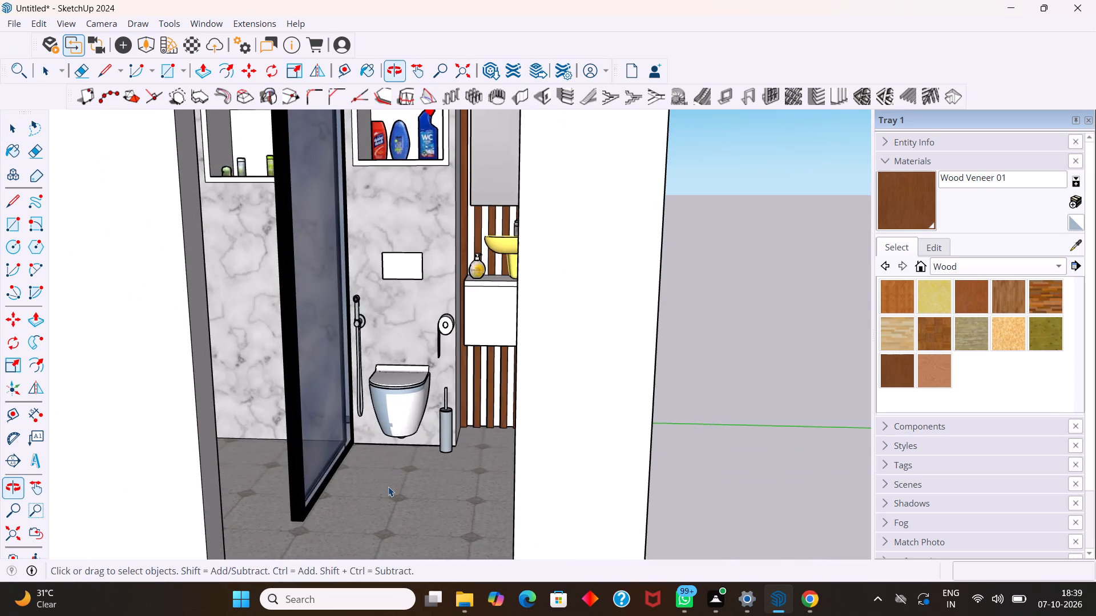
scroll(389, 484, "up", 4)
middle_click_drag(390, 484, 400, 508)
middle_click(400, 507)
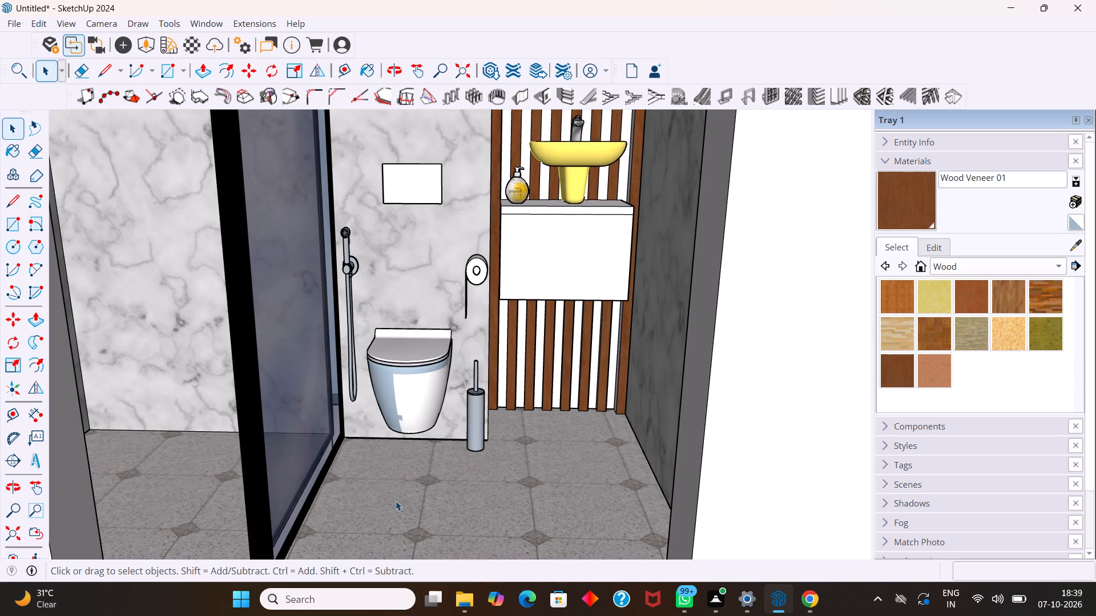
scroll(385, 468, "down", 5)
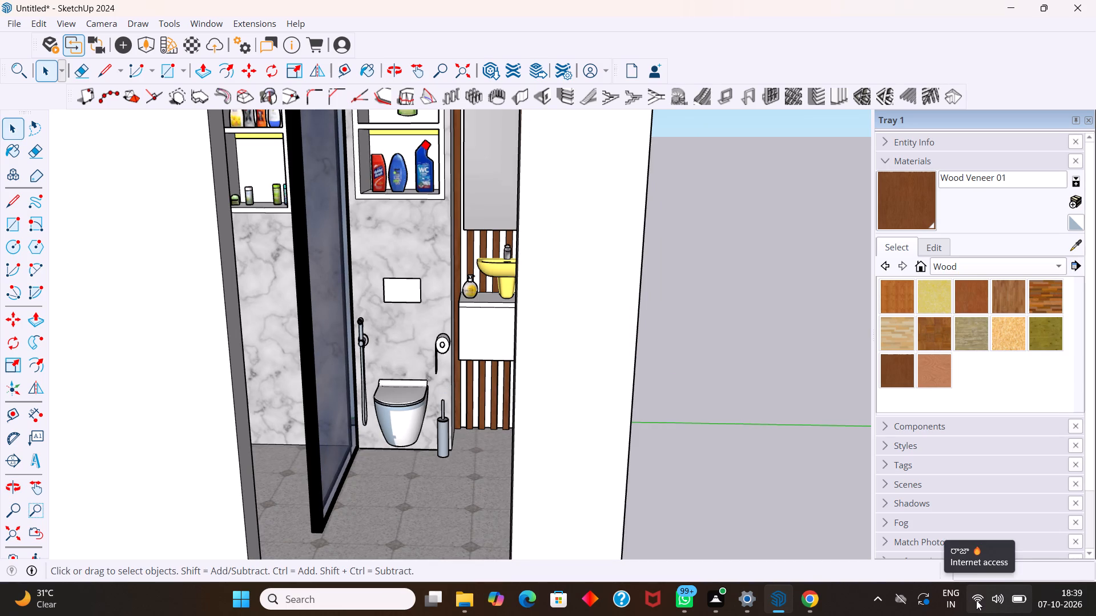
scroll(555, 519, "down", 5)
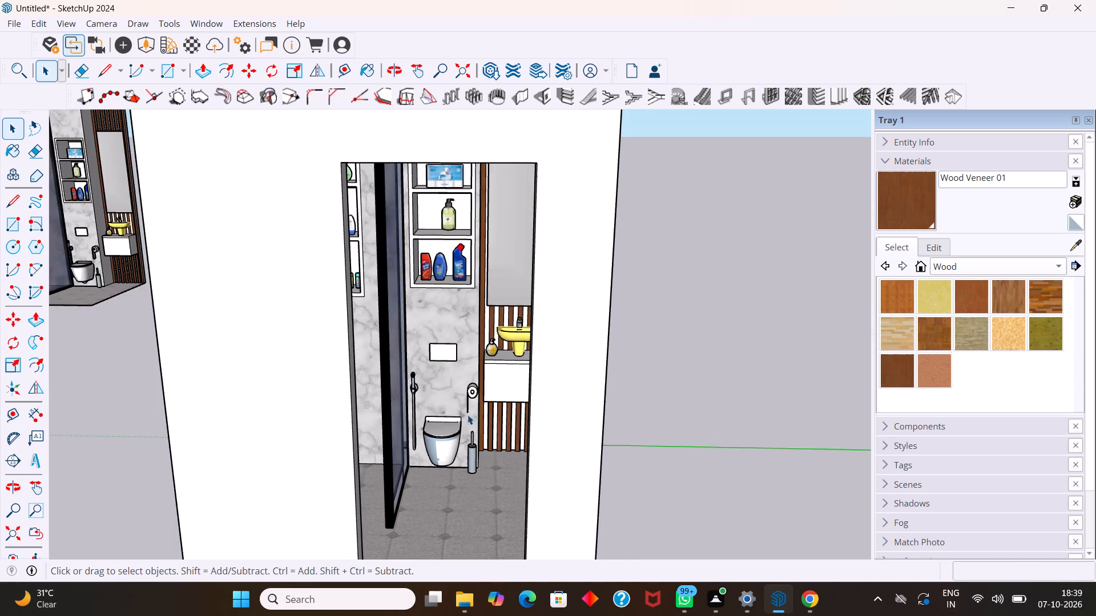
scroll(435, 341, "down", 16)
Start Enscape in a separate window with the doorway, washbasin and inner side wall in view.
middle_click_drag(400, 333, 260, 326)
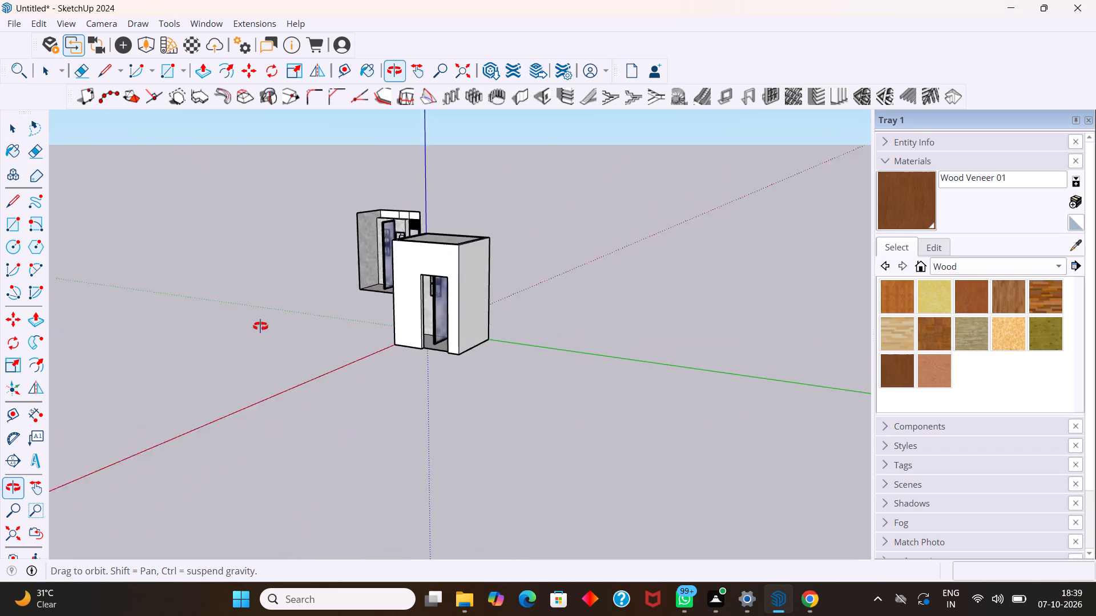
middle_click_drag(260, 326, 332, 318)
middle_click(339, 310)
scroll(434, 274, "up", 2)
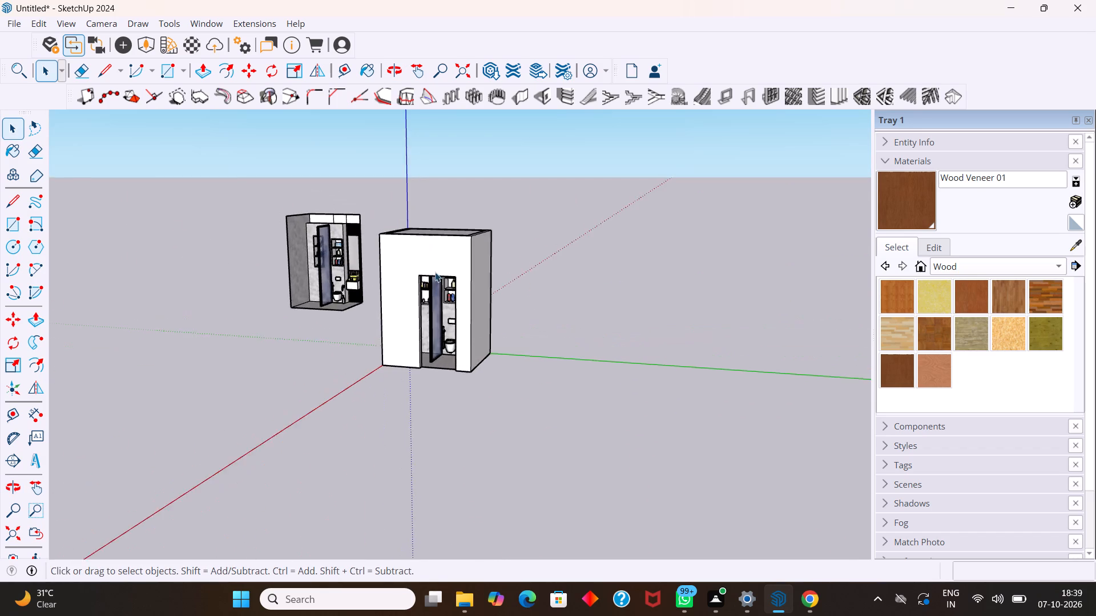
scroll(435, 272, "up", 10)
middle_click_drag(468, 290, 566, 282)
scroll(562, 280, "down", 5)
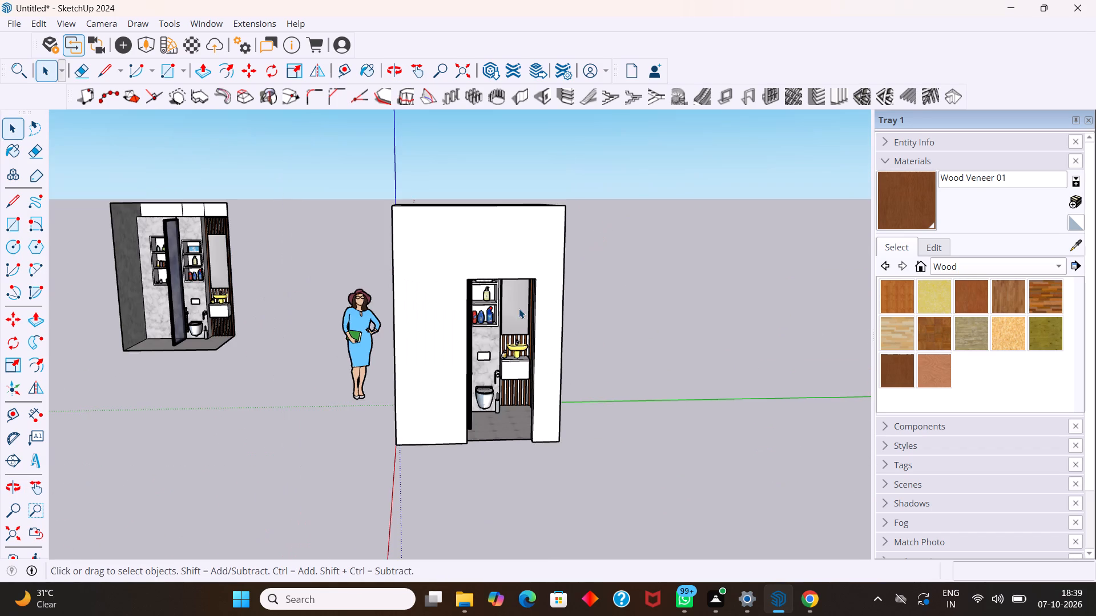
scroll(376, 337, "up", 5)
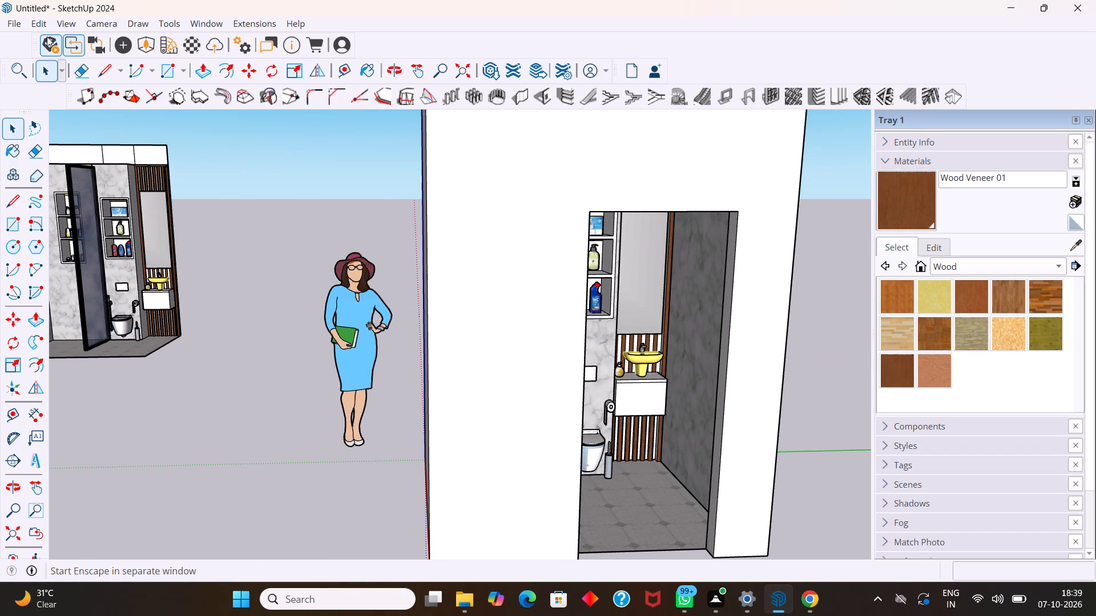
left_click(54, 46)
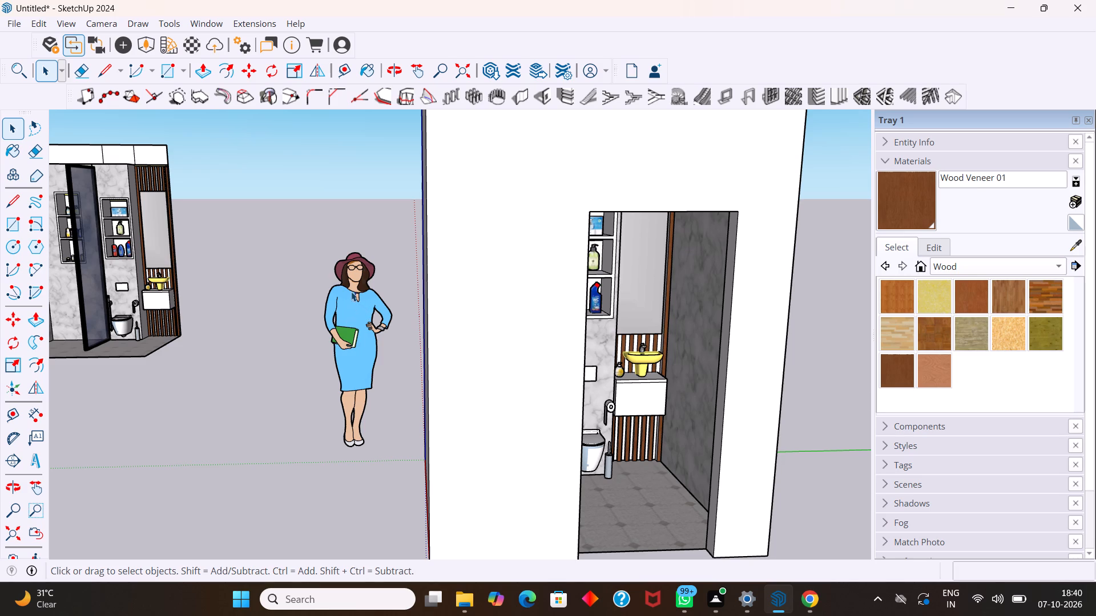
Examine both bathroom models from outside and the washbasin area up close through the doorway.
scroll(354, 294, "down", 3)
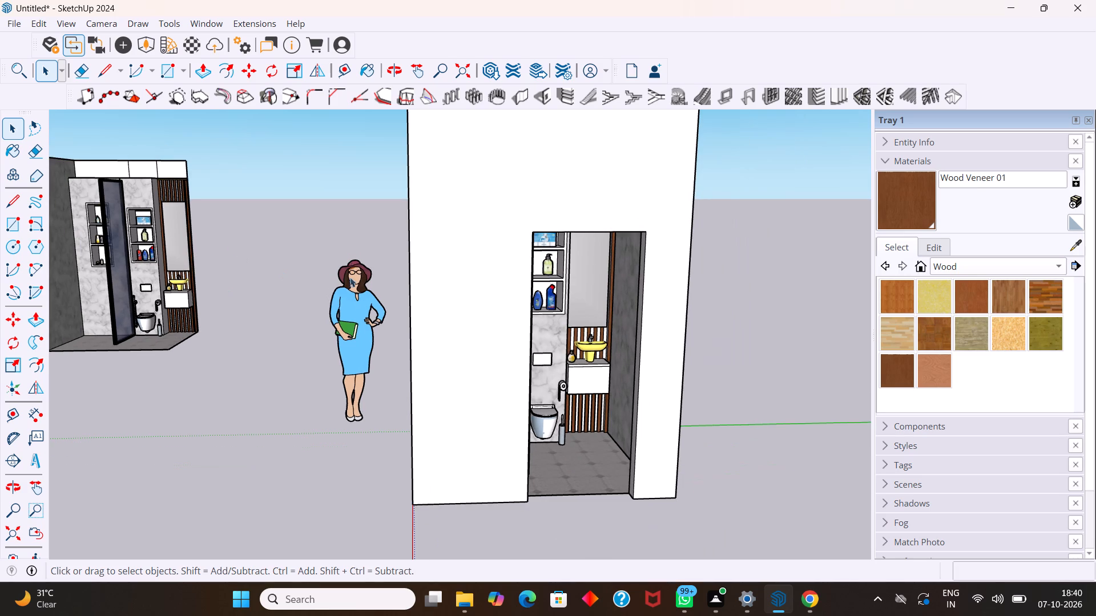
middle_click_drag(462, 325, 387, 312)
scroll(357, 285, "down", 10)
scroll(304, 333, "up", 5)
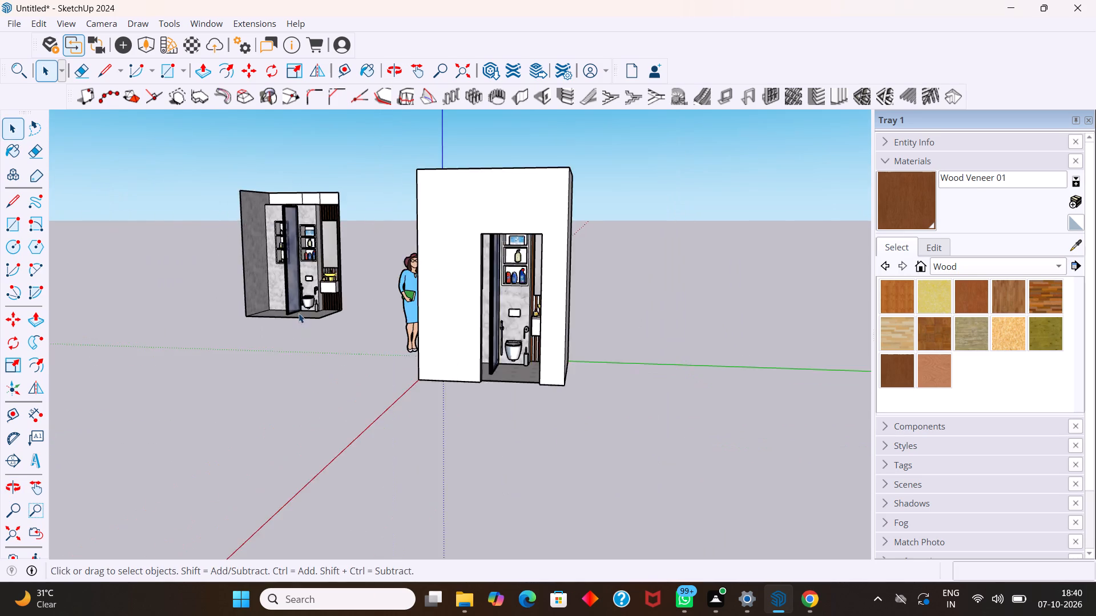
scroll(299, 313, "up", 4)
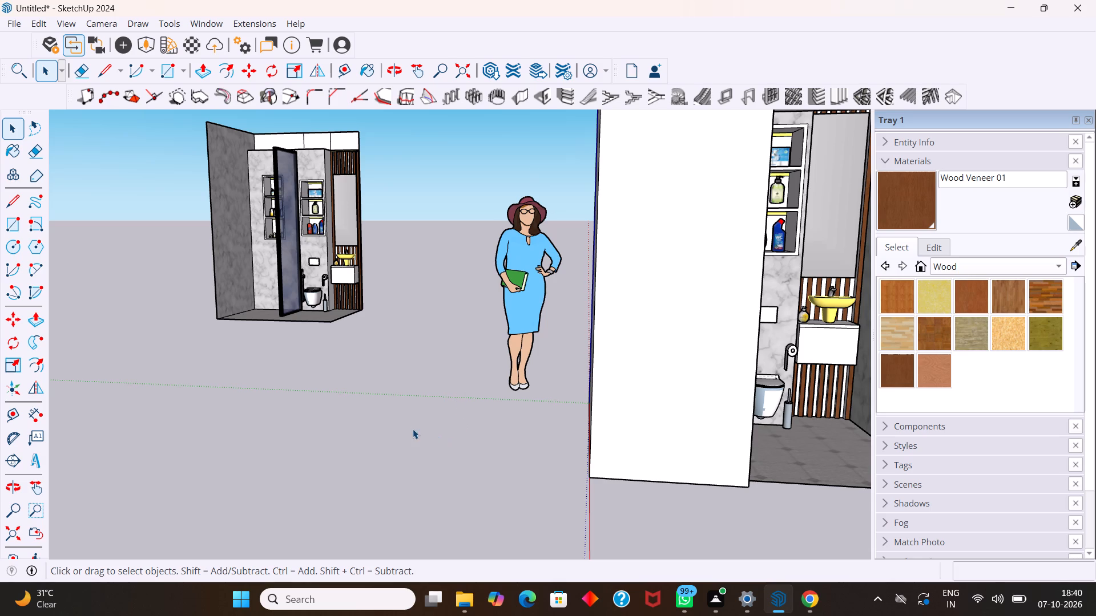
scroll(417, 438, "down", 4)
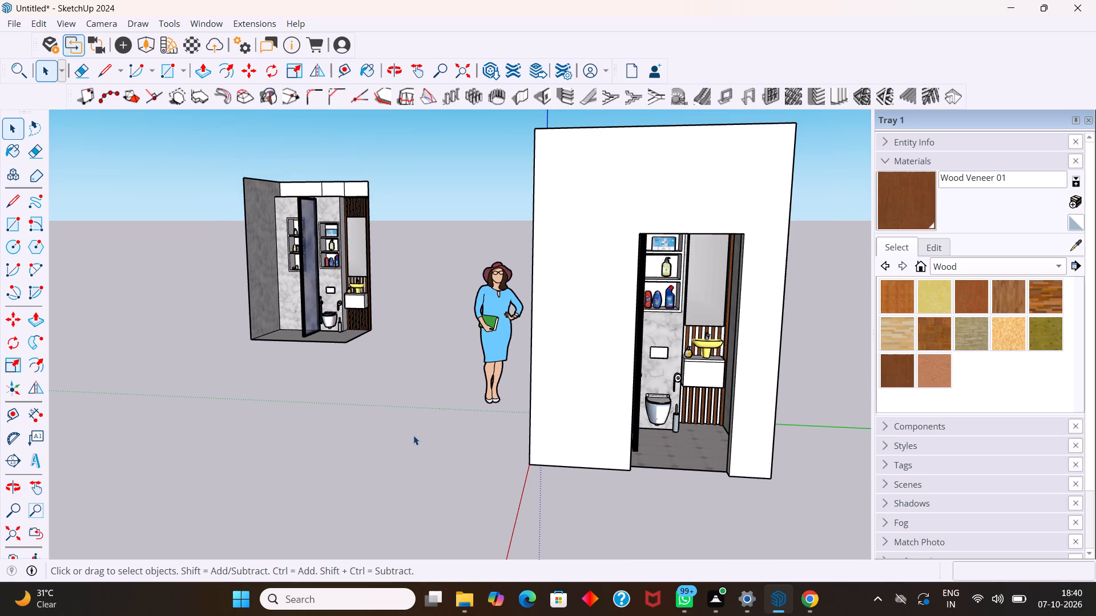
middle_click_drag(416, 432, 355, 401)
scroll(638, 374, "up", 4)
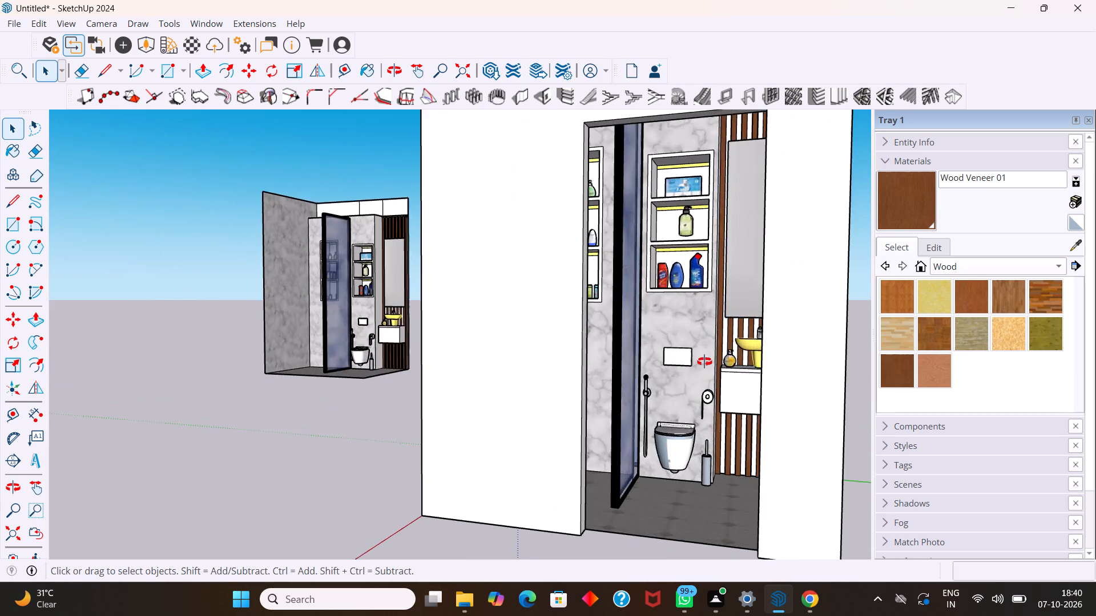
middle_click_drag(703, 362, 808, 387)
scroll(749, 333, "up", 16)
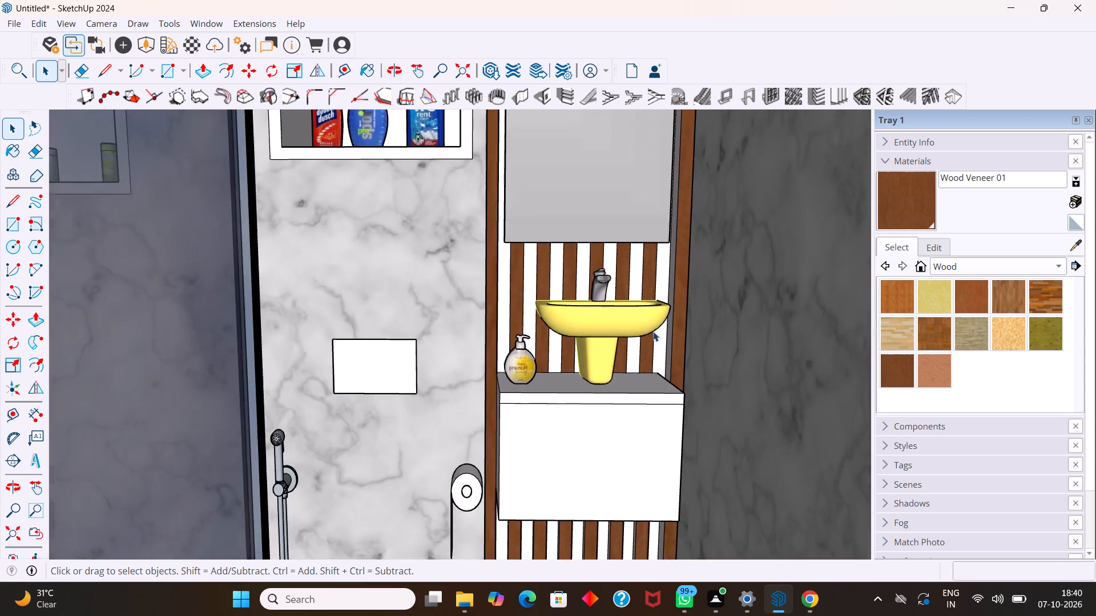
left_click(605, 324)
scroll(605, 324, "down", 12)
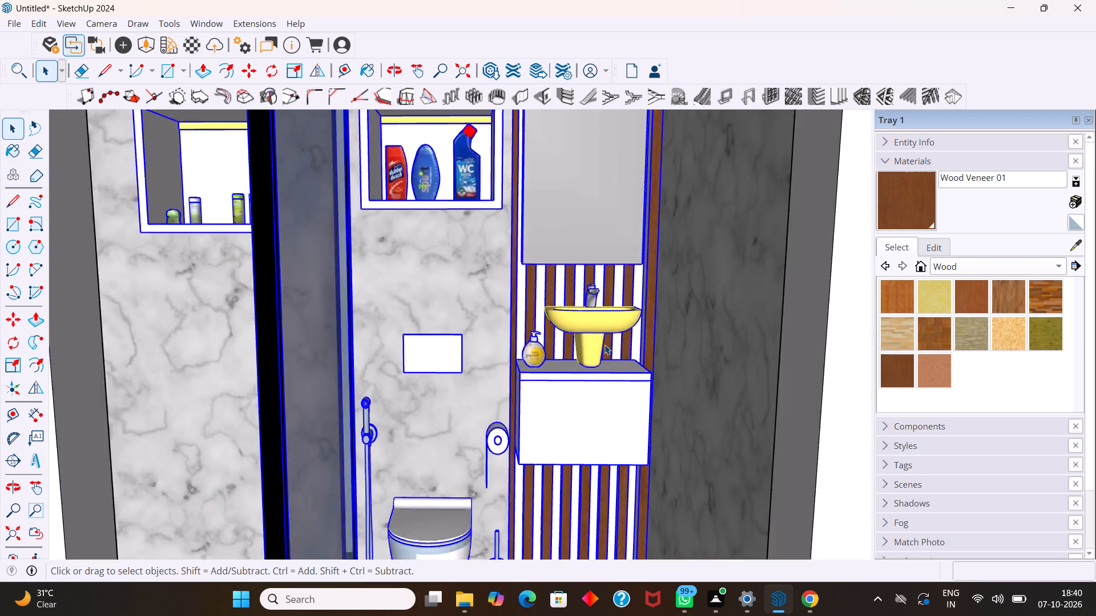
scroll(605, 345, "down", 17)
left_click(450, 394)
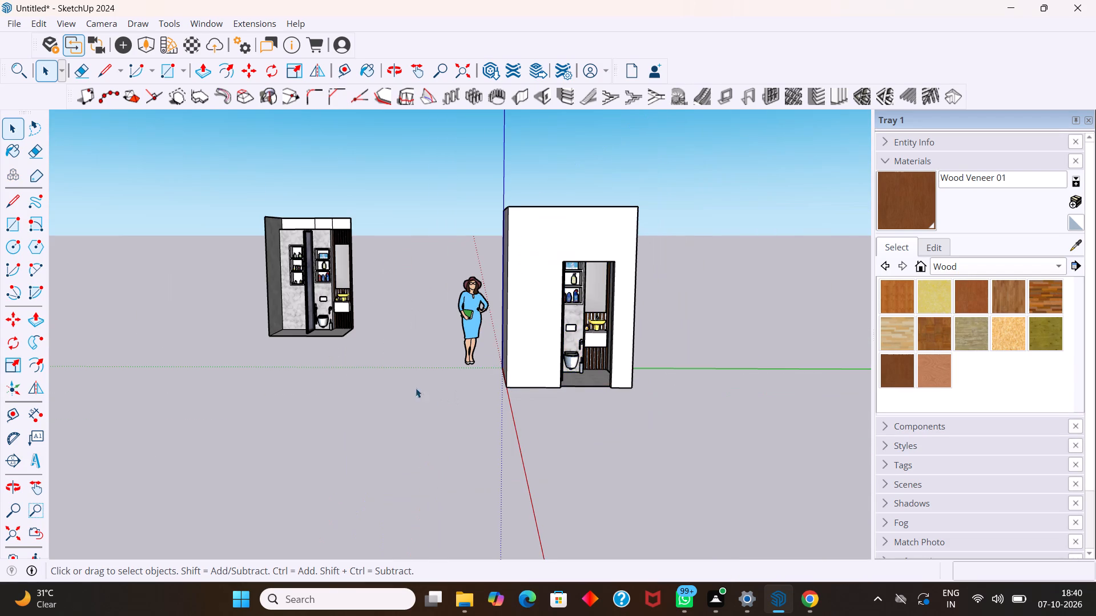
Open the bathroom copy without a front wall for editing and select its yellow washbasin.
double_click(286, 309)
scroll(333, 295, "up", 13)
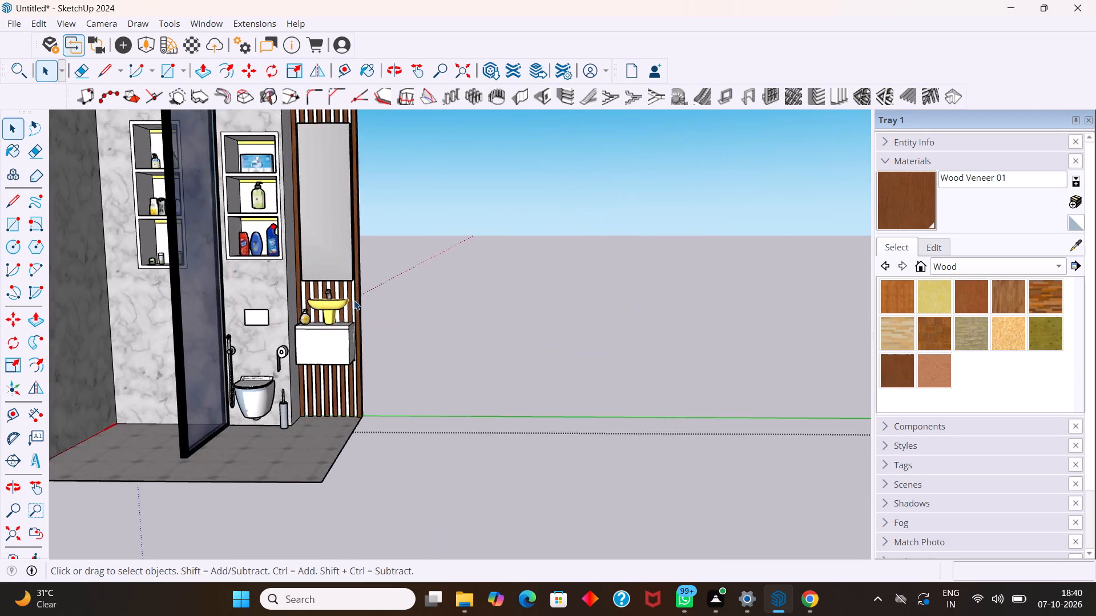
scroll(354, 300, "up", 9)
left_click(295, 305)
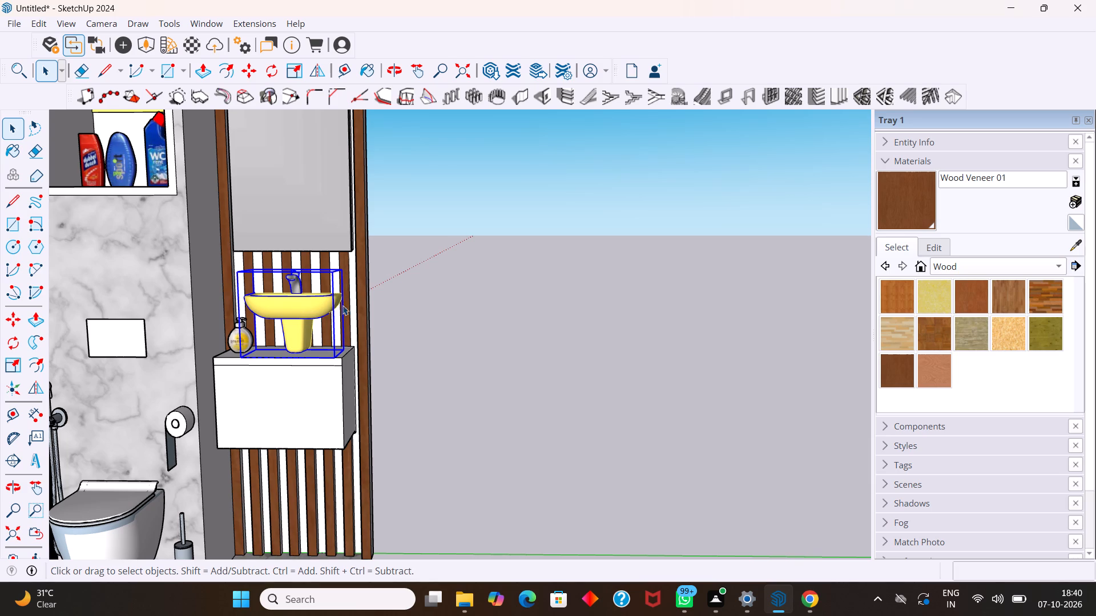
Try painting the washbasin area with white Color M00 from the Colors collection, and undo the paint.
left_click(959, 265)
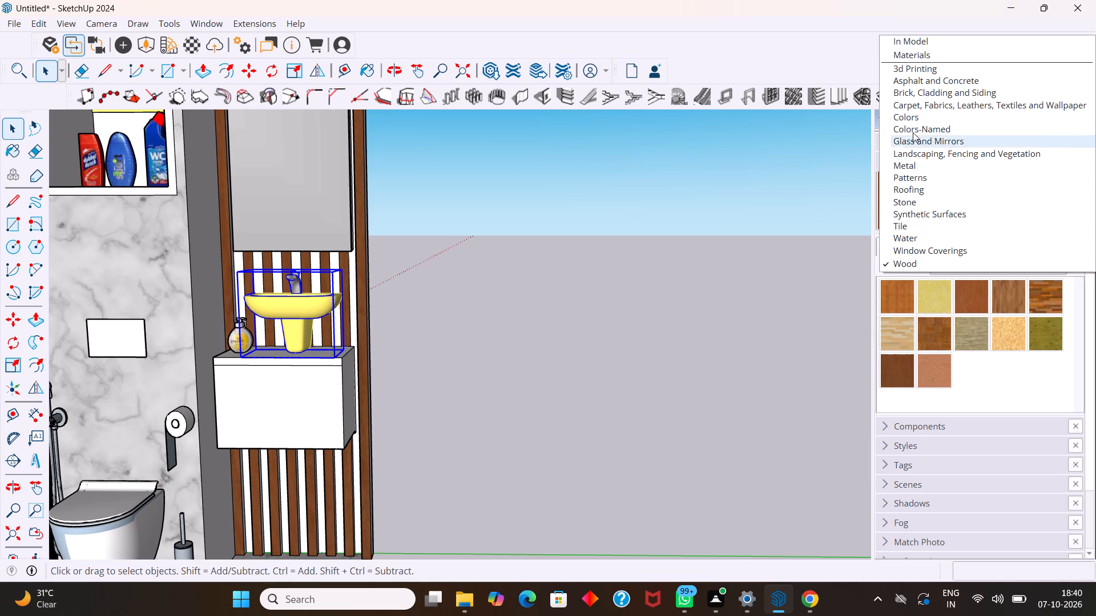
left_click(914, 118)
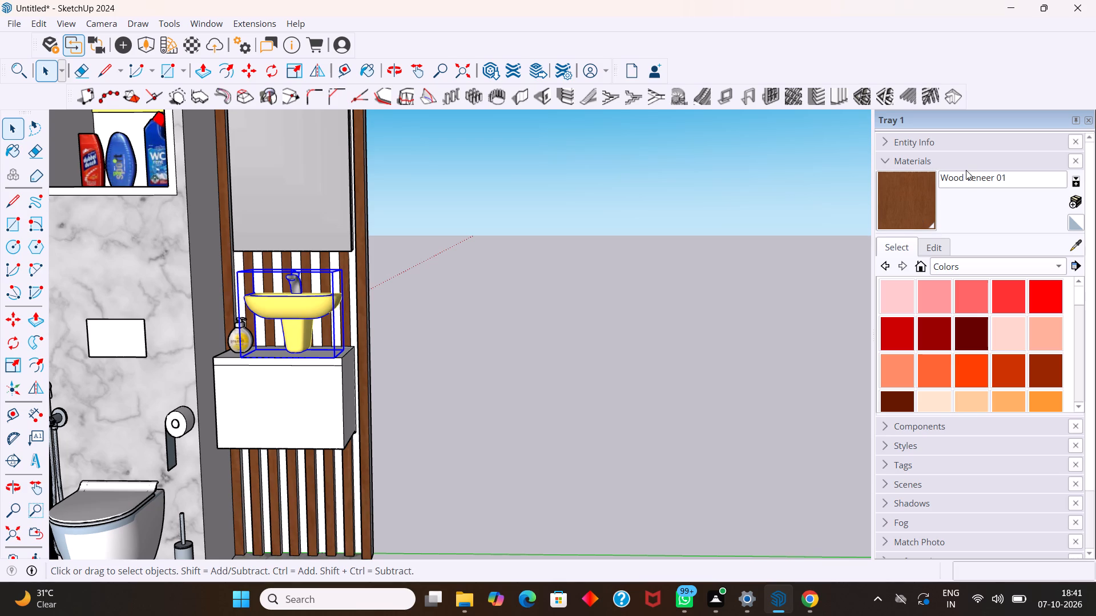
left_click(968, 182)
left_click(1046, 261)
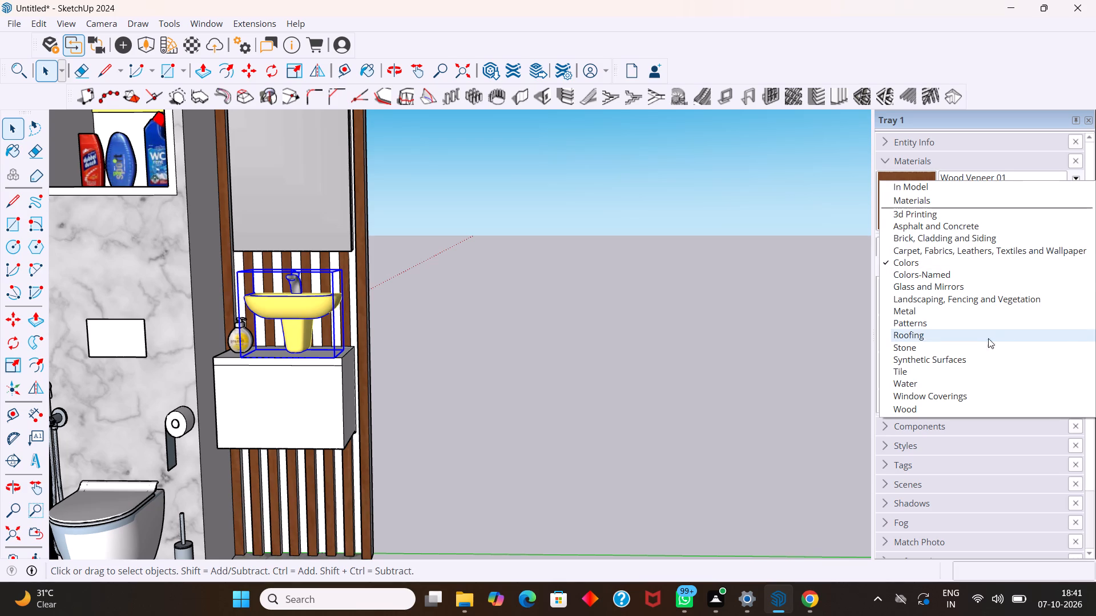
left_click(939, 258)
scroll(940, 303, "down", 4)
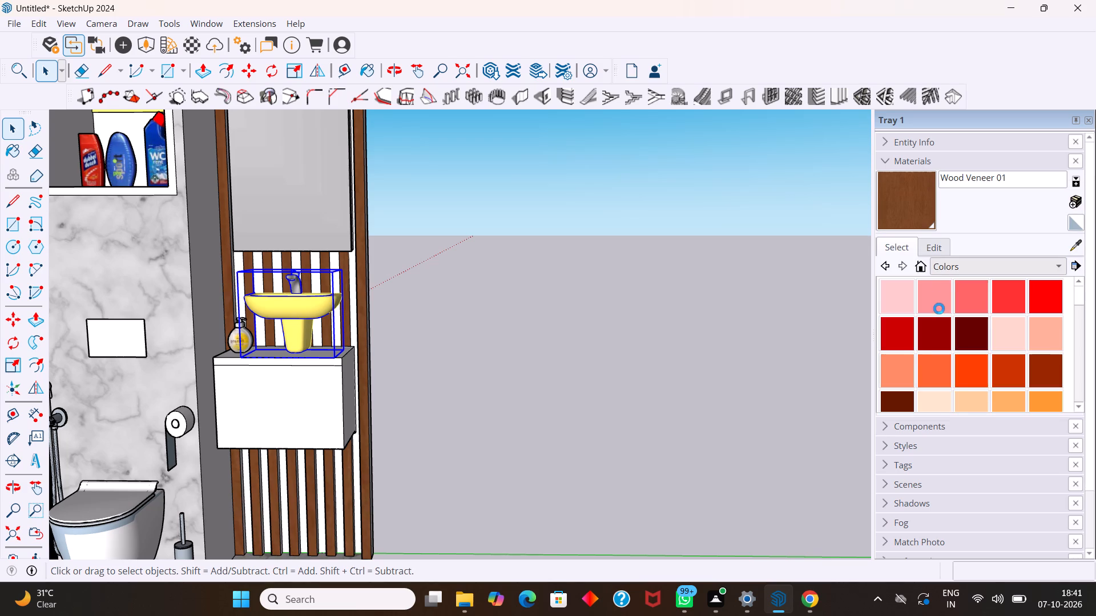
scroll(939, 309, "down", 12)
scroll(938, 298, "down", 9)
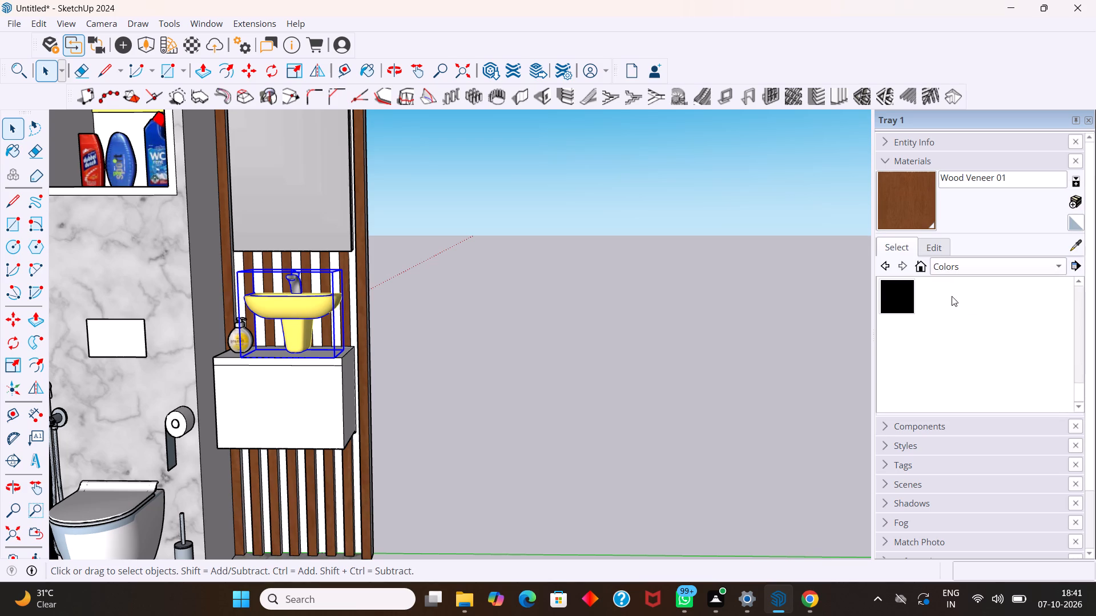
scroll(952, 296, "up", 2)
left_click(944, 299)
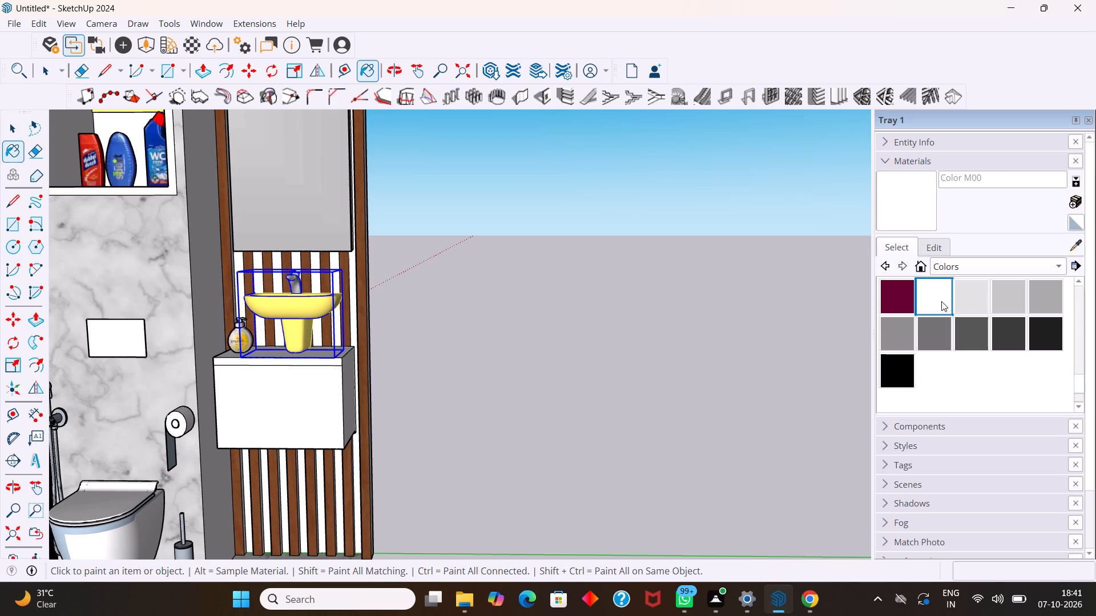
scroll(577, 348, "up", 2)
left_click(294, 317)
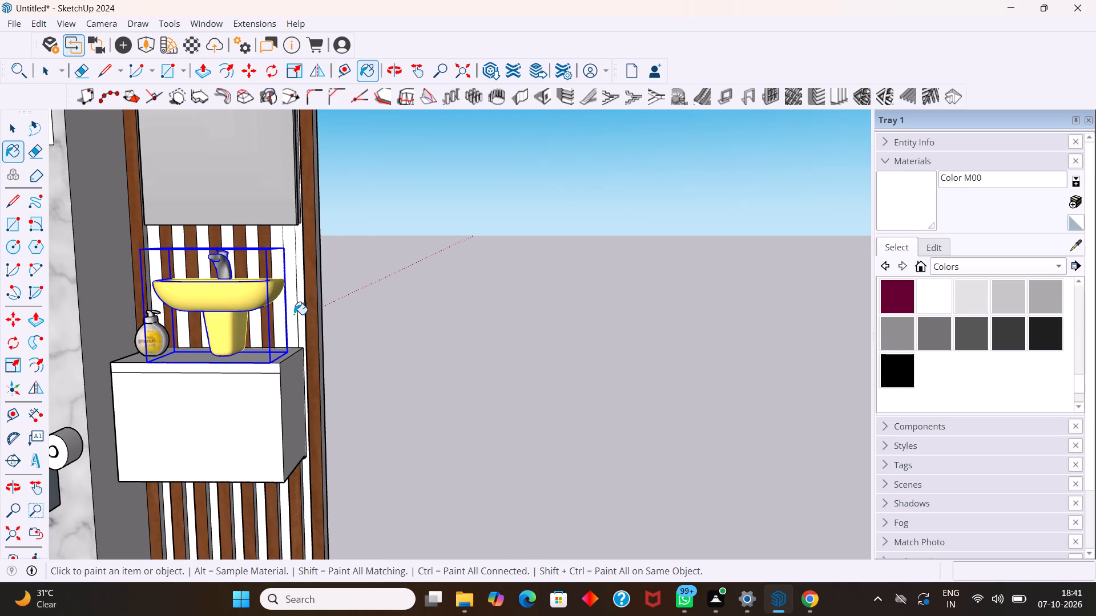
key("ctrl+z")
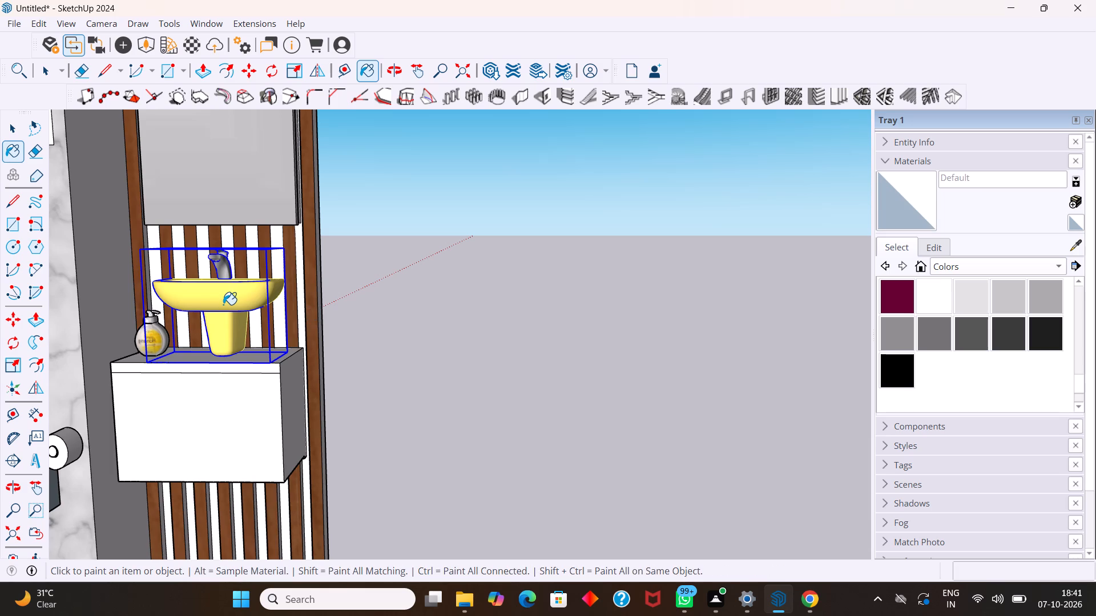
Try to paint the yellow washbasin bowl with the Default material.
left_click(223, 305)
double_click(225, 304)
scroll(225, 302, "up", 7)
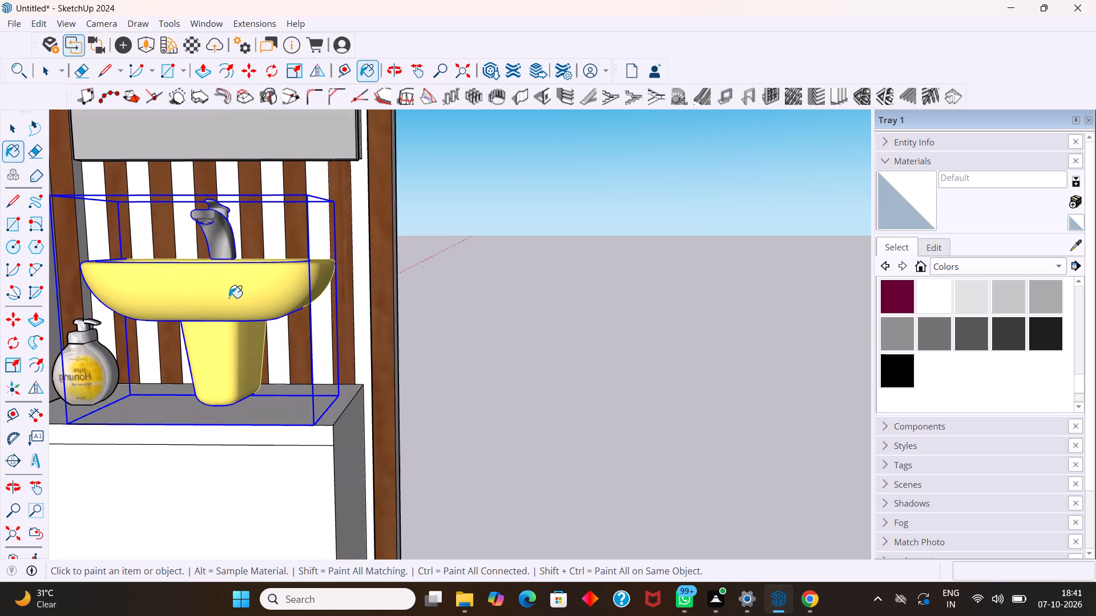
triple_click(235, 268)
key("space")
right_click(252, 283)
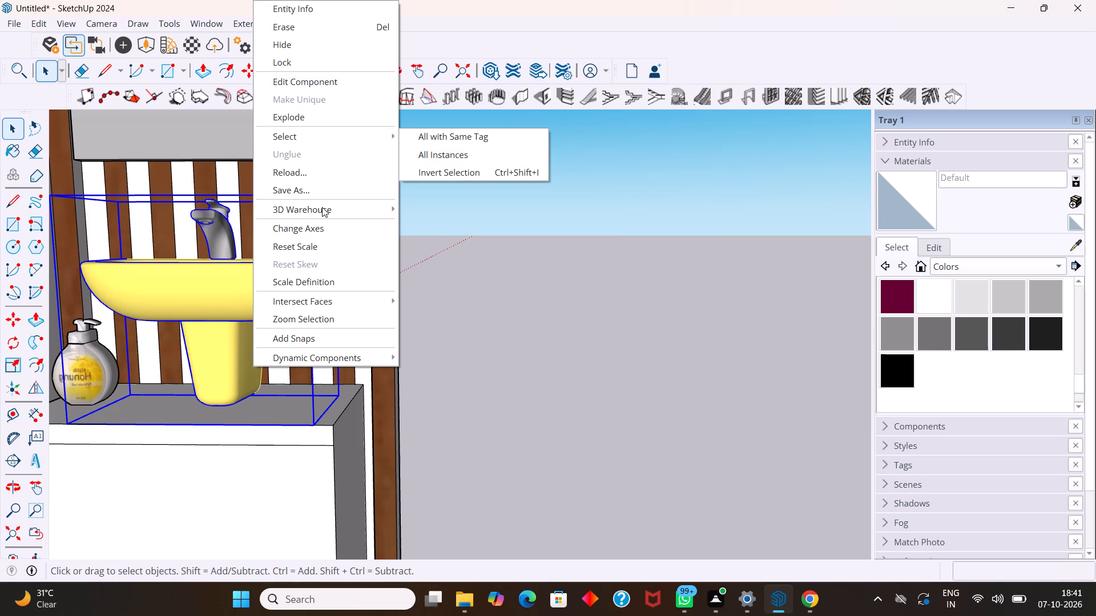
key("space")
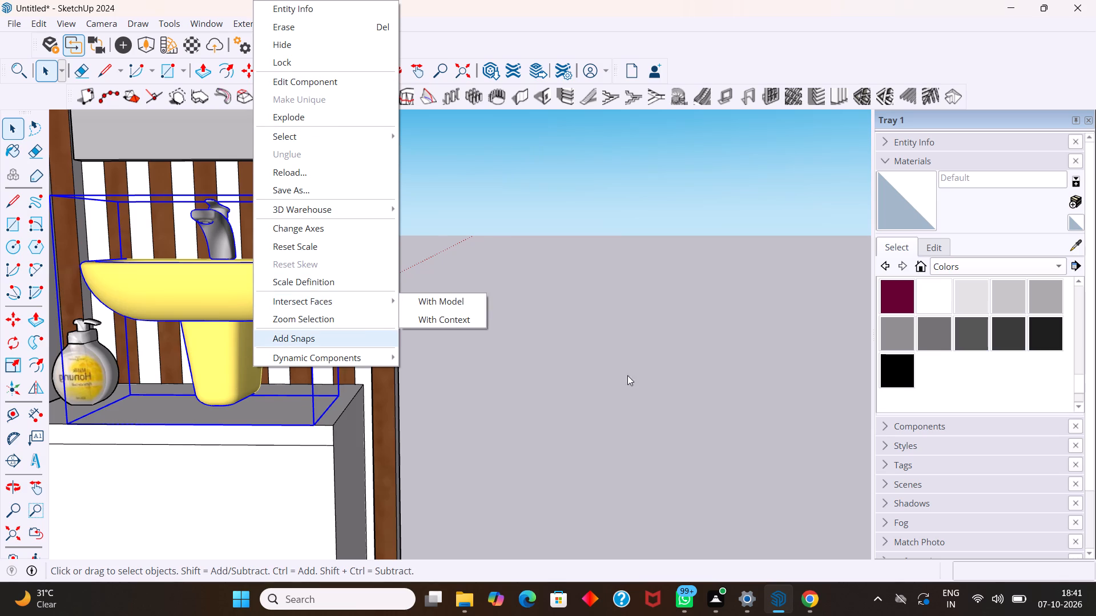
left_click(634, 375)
Start an Enscape preview of the bathroom copy without a front wall.
scroll(364, 377, "down", 20)
scroll(364, 377, "down", 3)
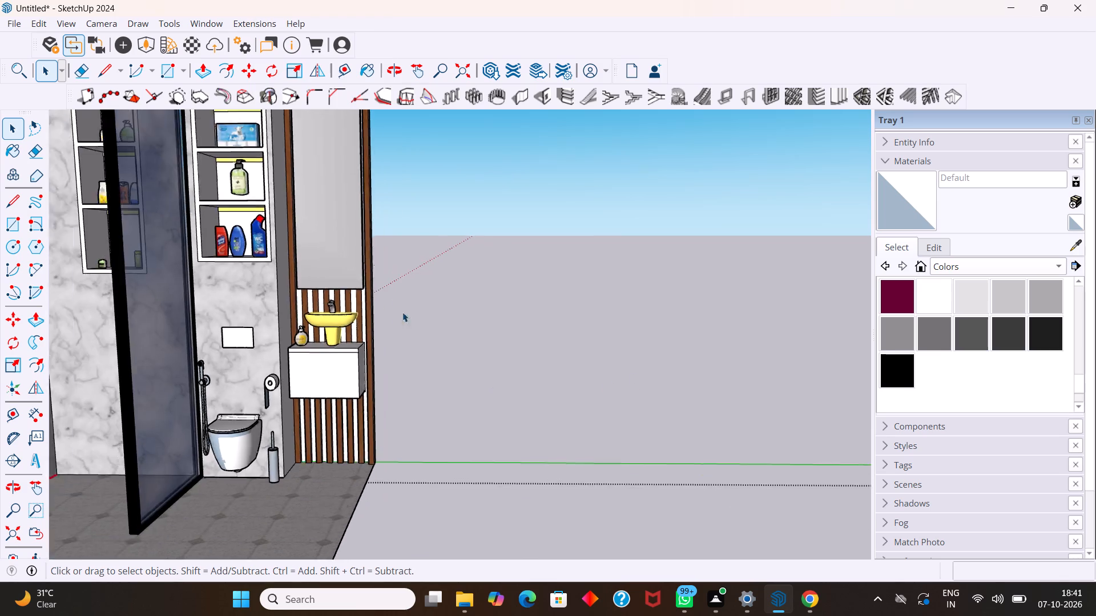
scroll(412, 301, "down", 5)
scroll(236, 111, "up", 1)
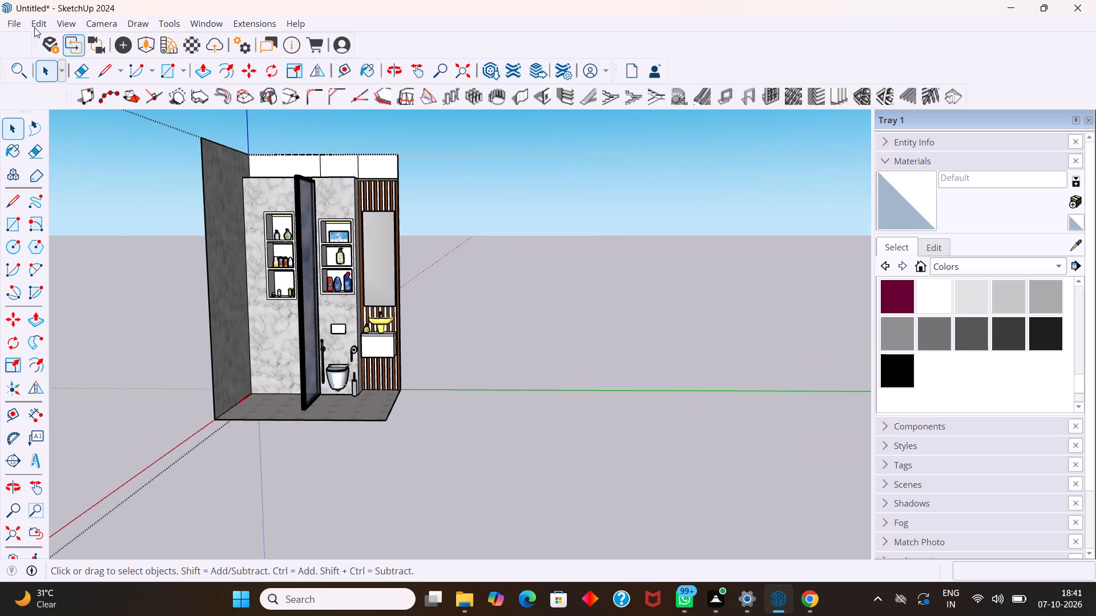
left_click(50, 48)
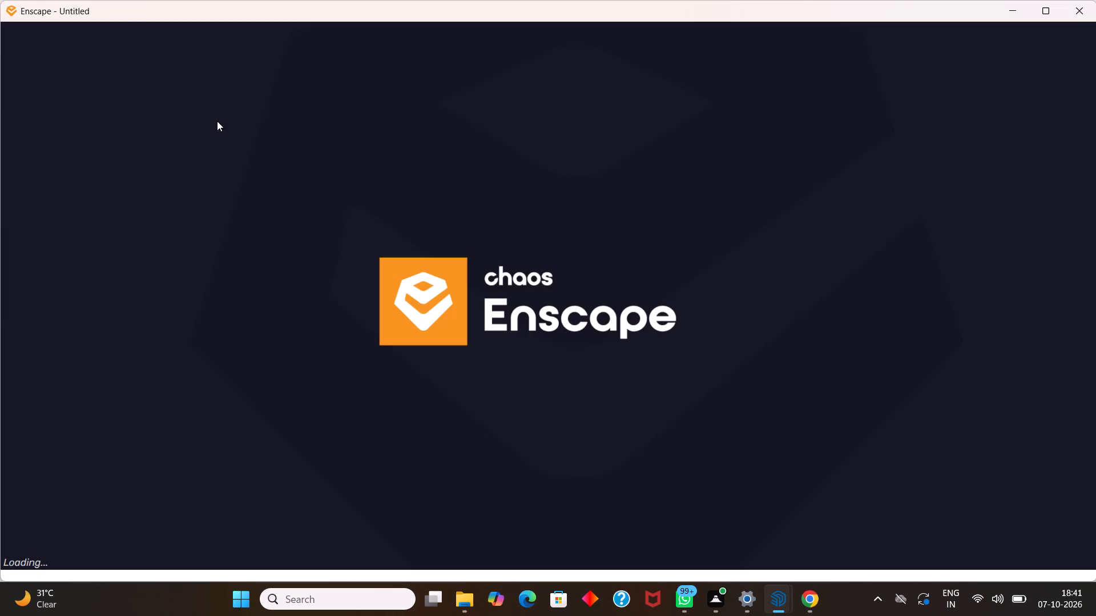
triple_click(440, 299)
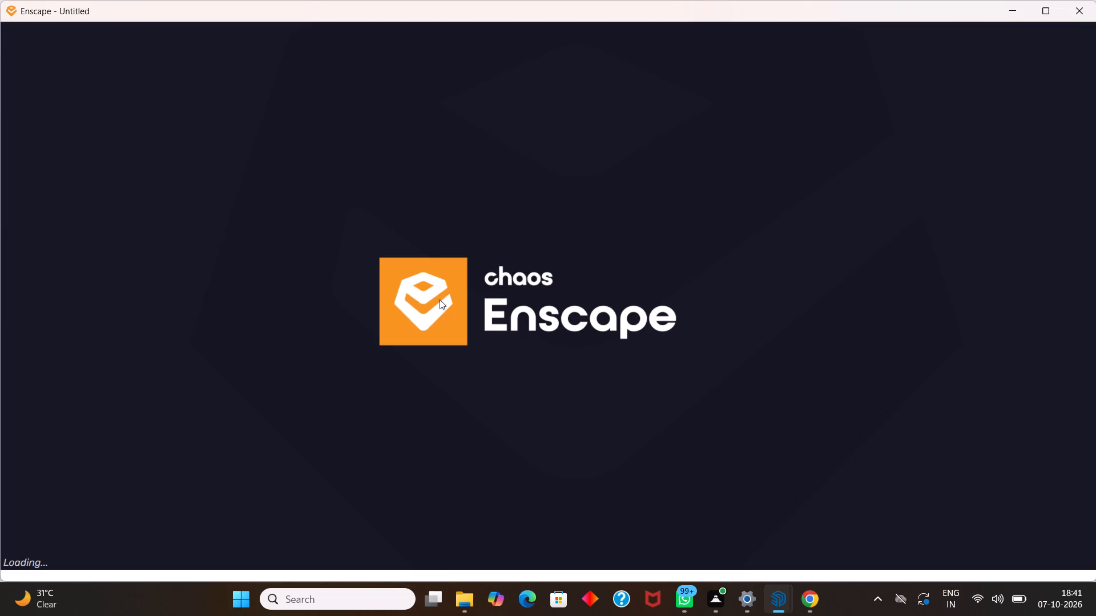
left_click(440, 299)
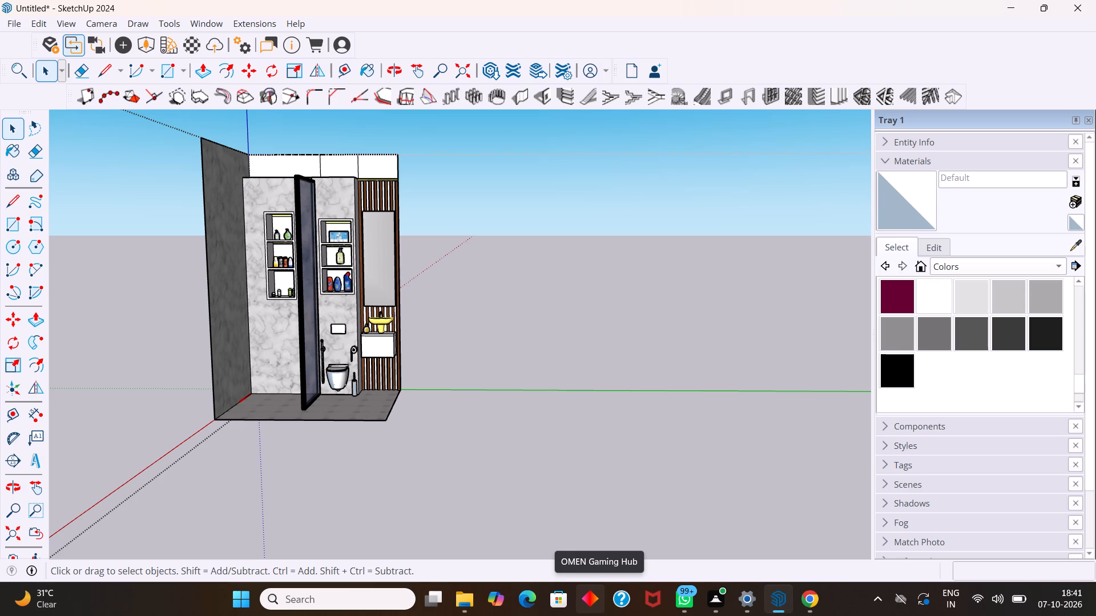
Examine the bathroom copy without a front wall from the front and from an angle, including its niches, glass partition and washbasin.
scroll(601, 594, "down", 5)
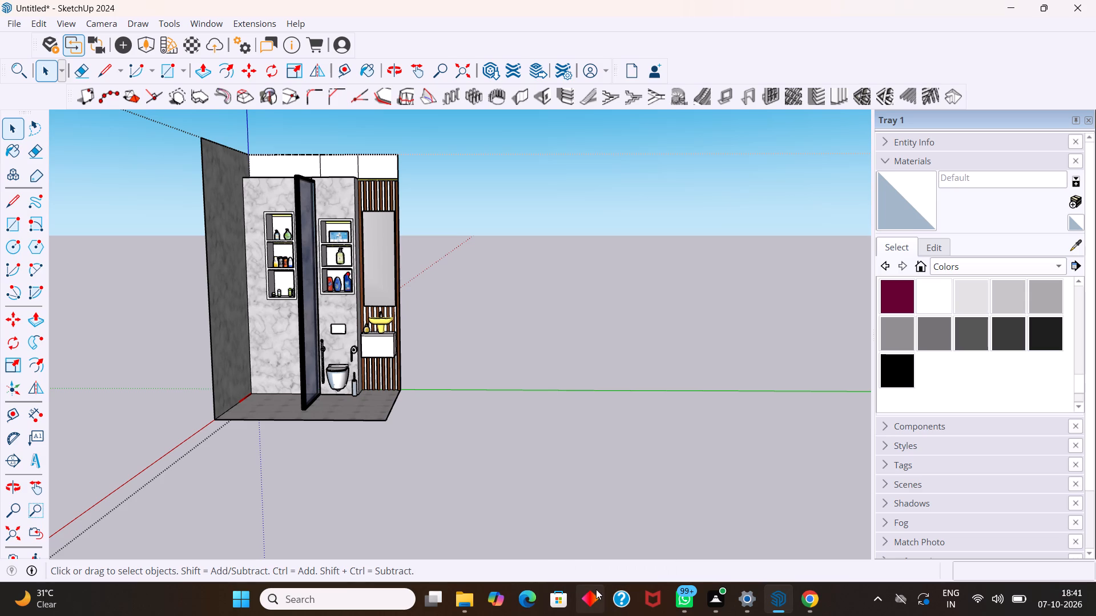
scroll(596, 589, "down", 1)
scroll(622, 535, "down", 6)
scroll(380, 394, "down", 10)
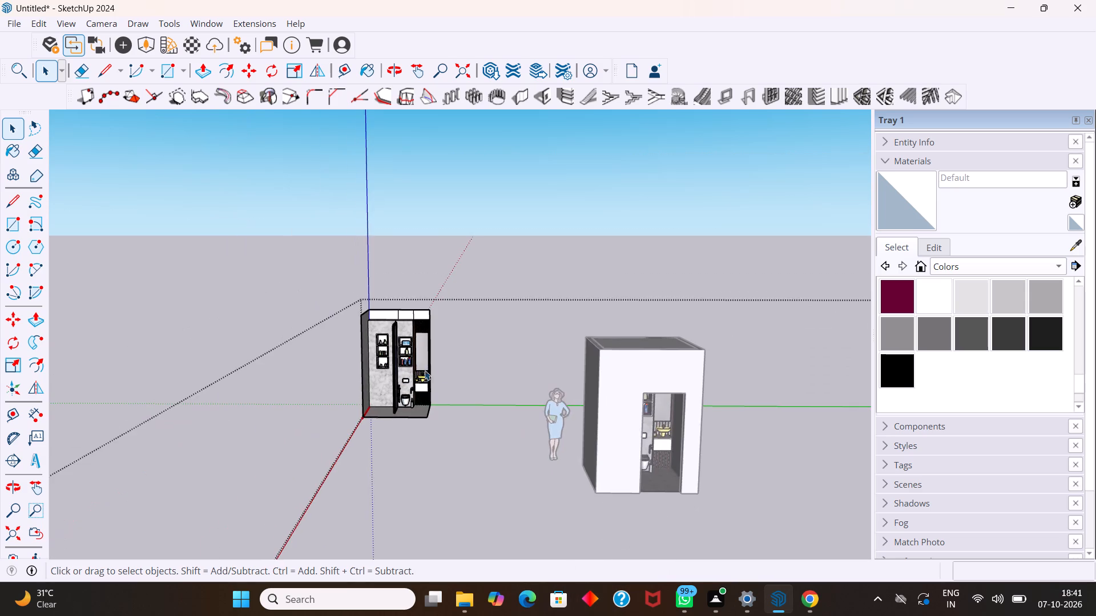
middle_click_drag(506, 398, 458, 364)
middle_click(457, 364)
scroll(422, 371, "up", 8)
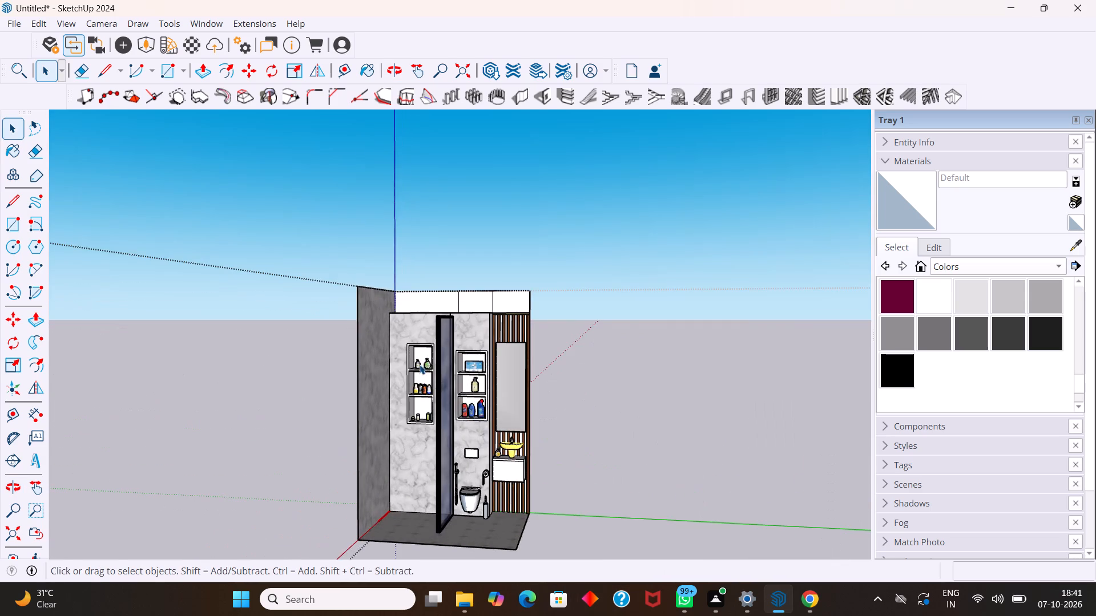
scroll(420, 362, "up", 6)
scroll(436, 319, "down", 9)
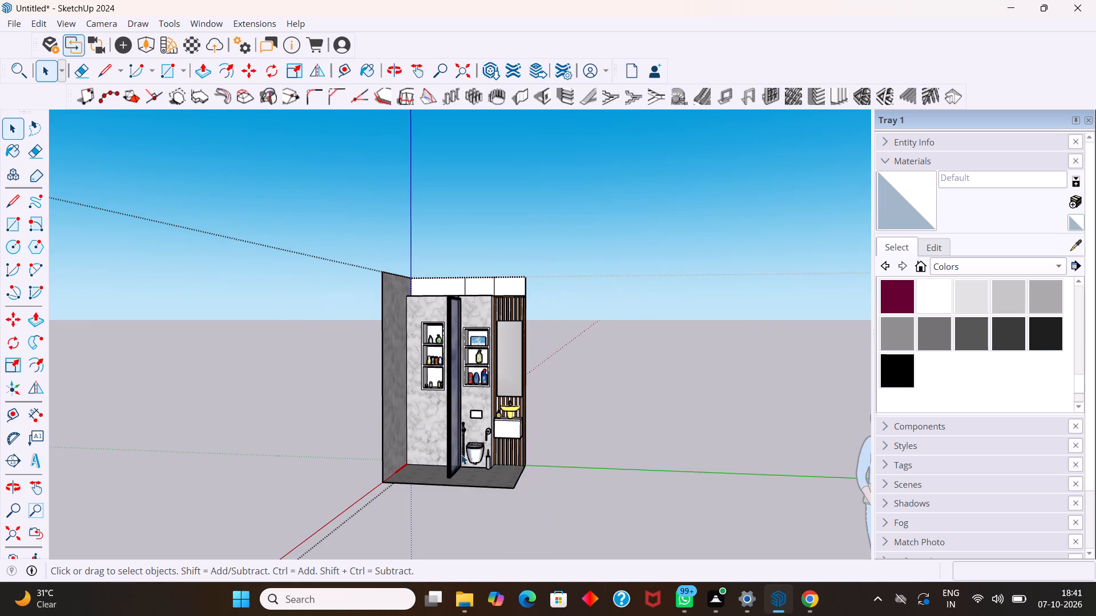
scroll(461, 455, "up", 5)
middle_click_drag(463, 454, 496, 469)
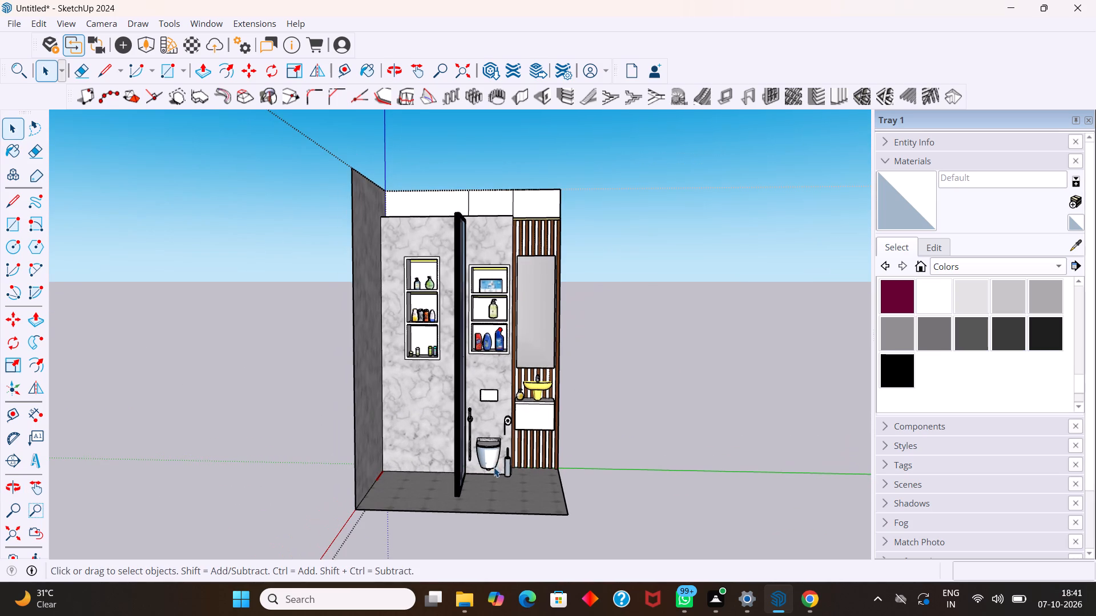
scroll(488, 461, "up", 1)
middle_click_drag(485, 459, 489, 483)
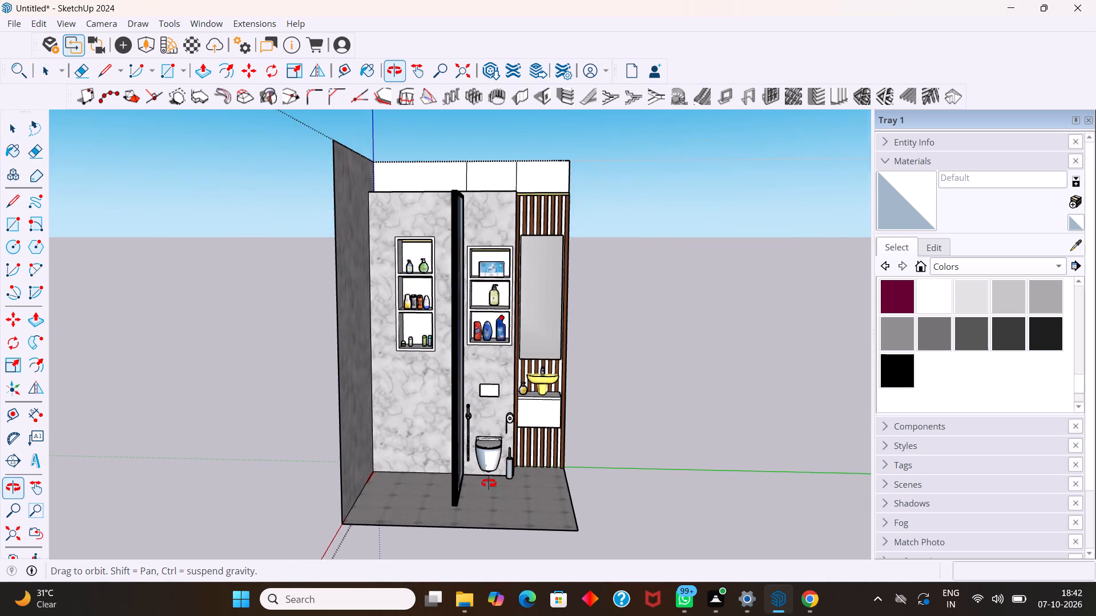
middle_click_drag(489, 483, 489, 483)
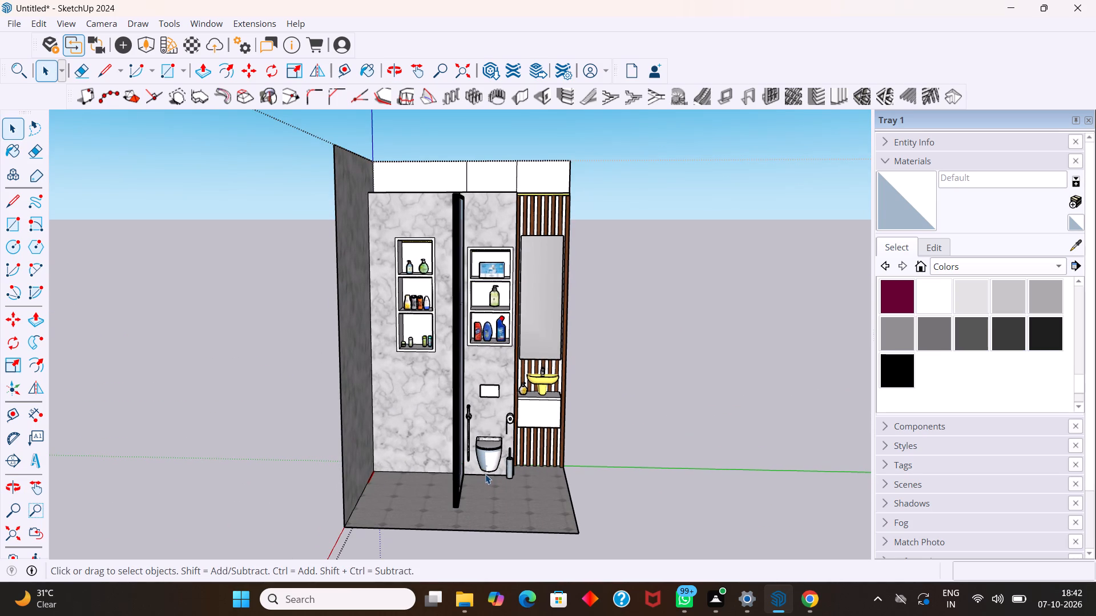
scroll(471, 468, "up", 3)
middle_click_drag(468, 464, 468, 480)
scroll(466, 456, "down", 6)
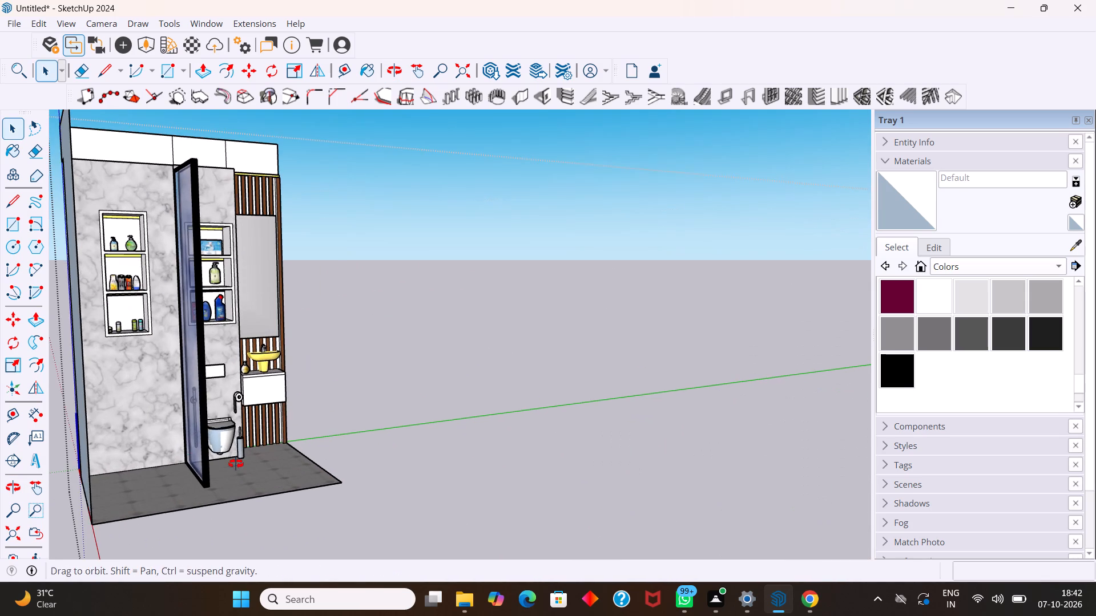
Start the Enscape preview again with the open bathroom copy seen at an angle.
middle_click_drag(236, 464, 244, 468)
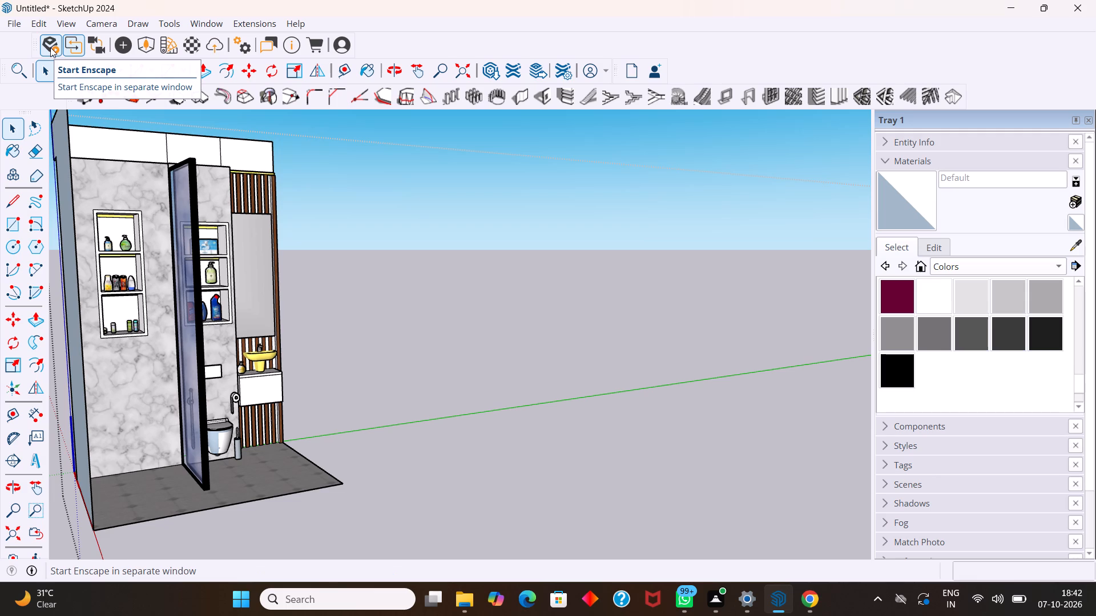
left_click(50, 46)
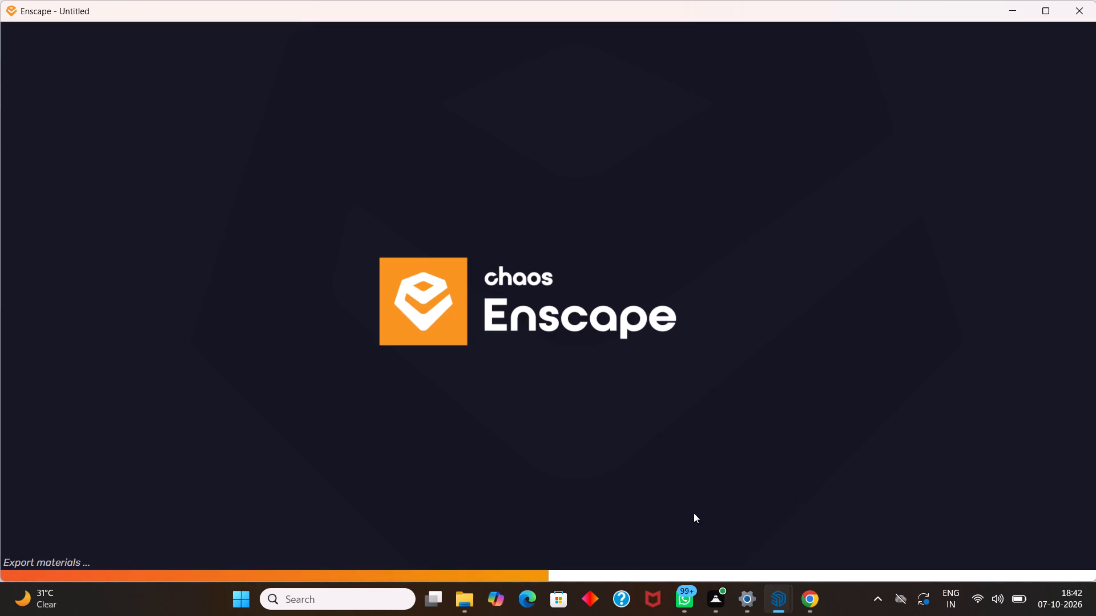
Examine the wall niches and the washbasin area of the open bathroom copy up close.
scroll(430, 446, "down", 3)
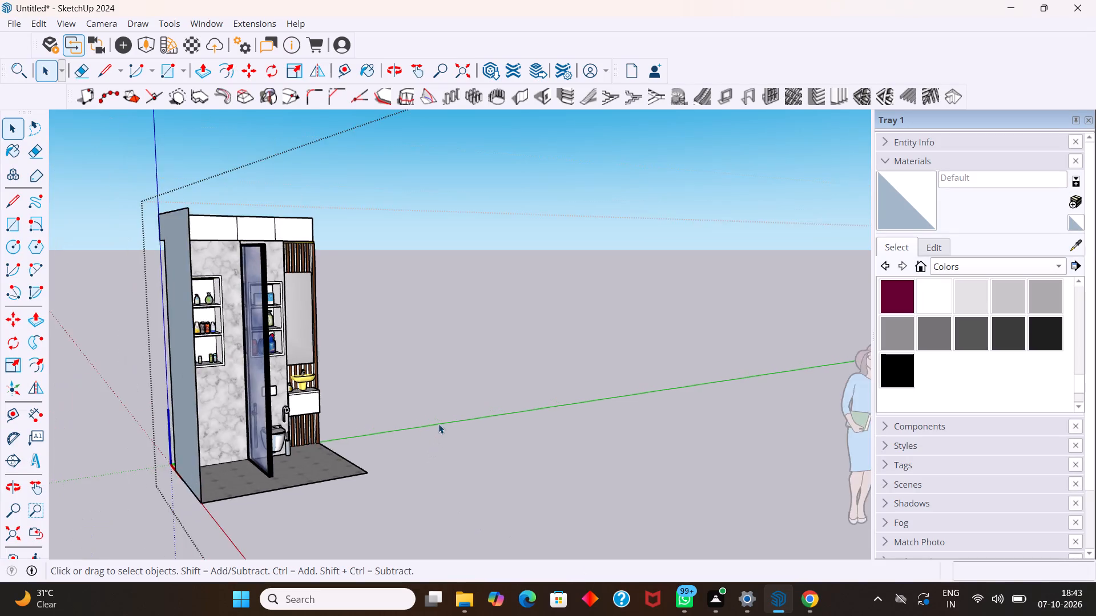
scroll(445, 410, "down", 2)
middle_click_drag(453, 414, 307, 419)
middle_click(307, 416)
scroll(357, 355, "up", 11)
middle_click_drag(363, 343, 361, 355)
scroll(360, 347, "up", 4)
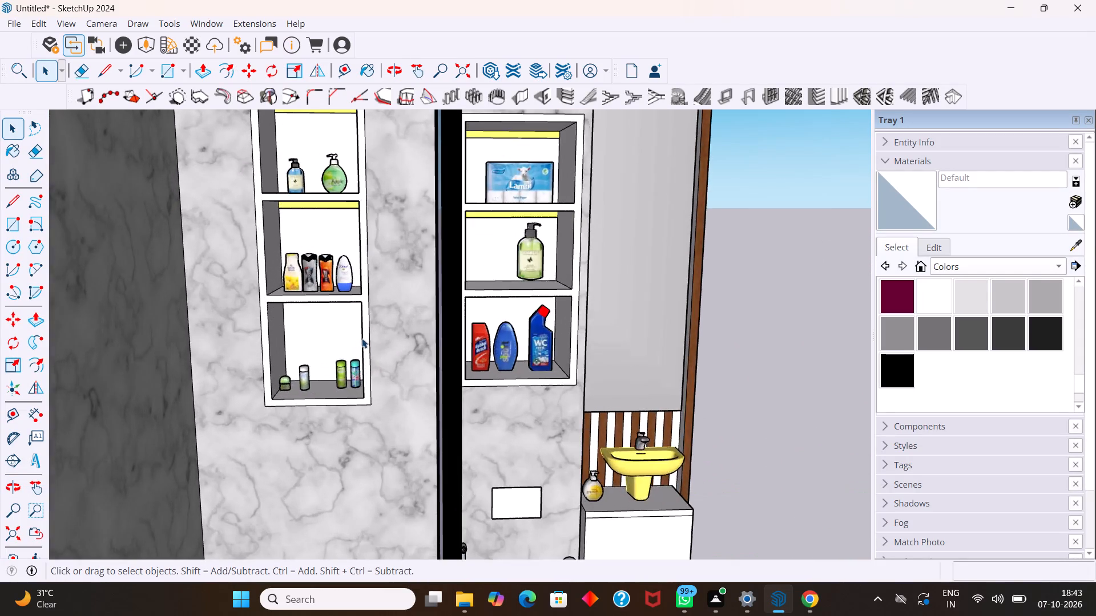
scroll(362, 338, "down", 11)
scroll(377, 322, "down", 10)
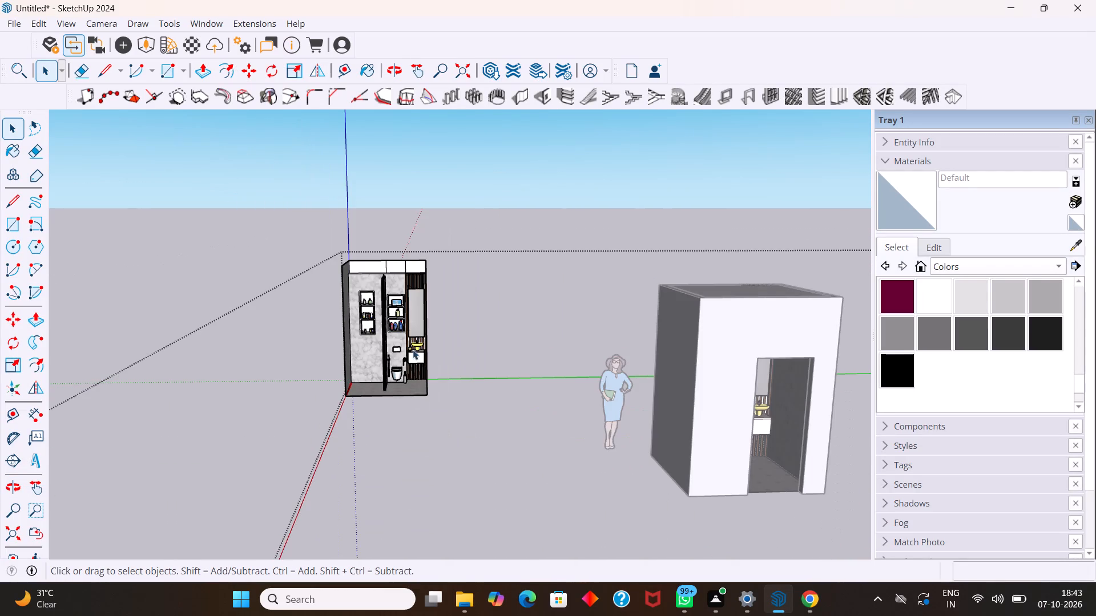
scroll(412, 350, "down", 6)
scroll(403, 395, "up", 5)
scroll(456, 334, "up", 9)
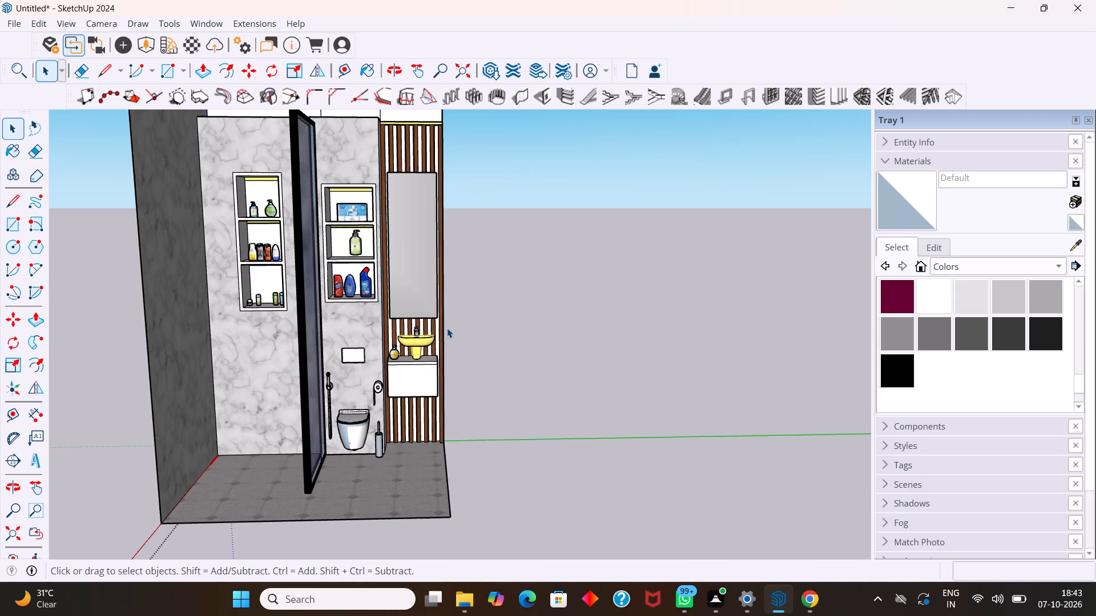
middle_click_drag(446, 331, 441, 314)
scroll(445, 328, "up", 1)
scroll(396, 313, "up", 8)
middle_click_drag(428, 346, 433, 404)
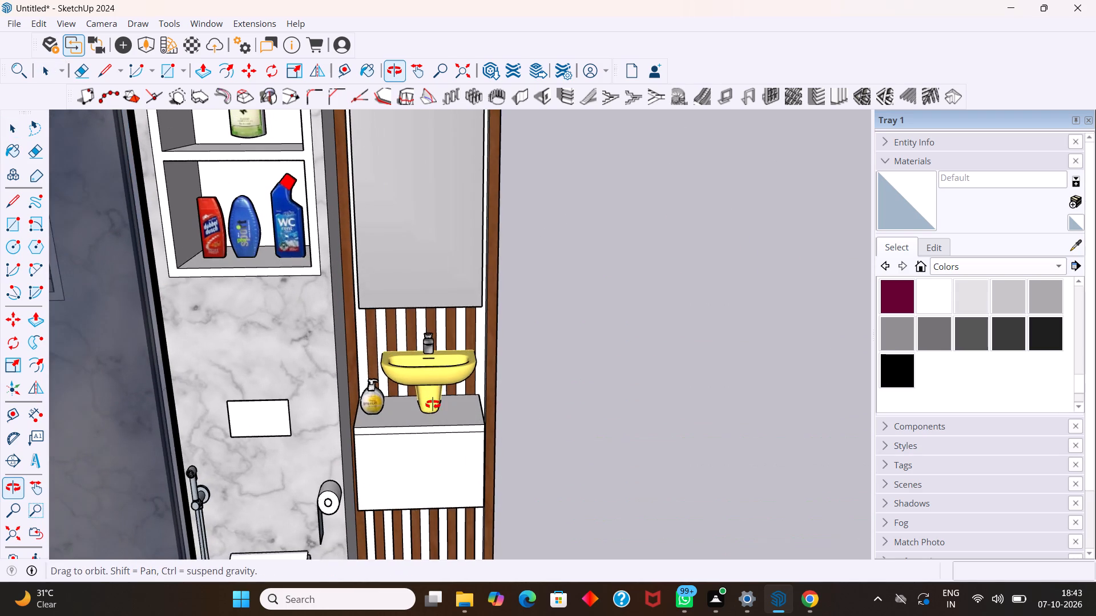
middle_click_drag(433, 404, 433, 405)
scroll(426, 388, "up", 4)
Examine the whole scene from a distance, including both bathroom models and the separate floor-and-wall pieces.
scroll(425, 378, "down", 16)
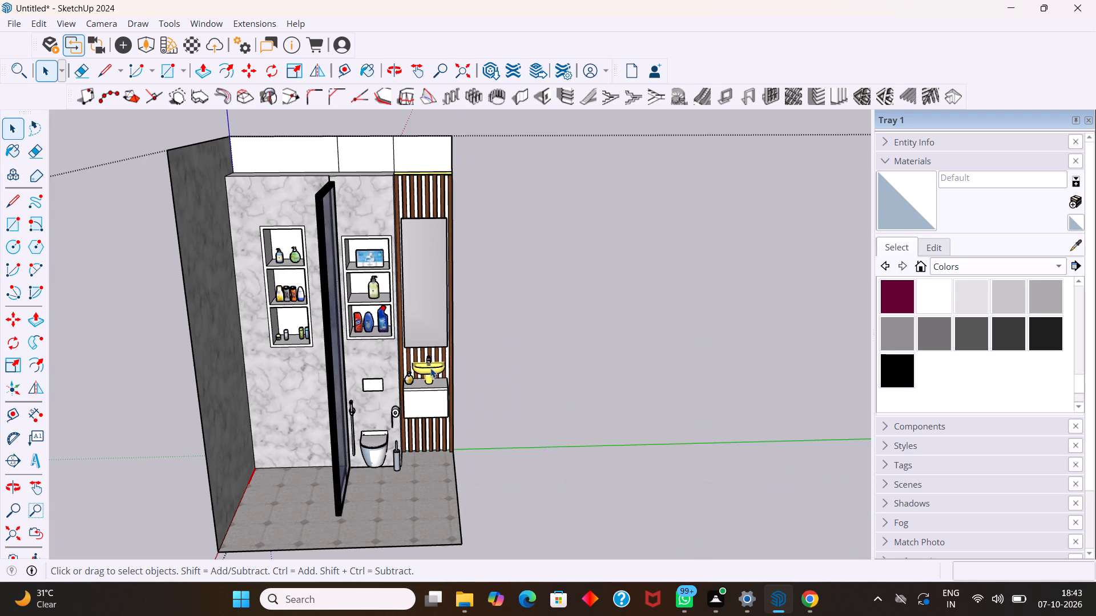
scroll(430, 366, "down", 16)
scroll(427, 351, "down", 5)
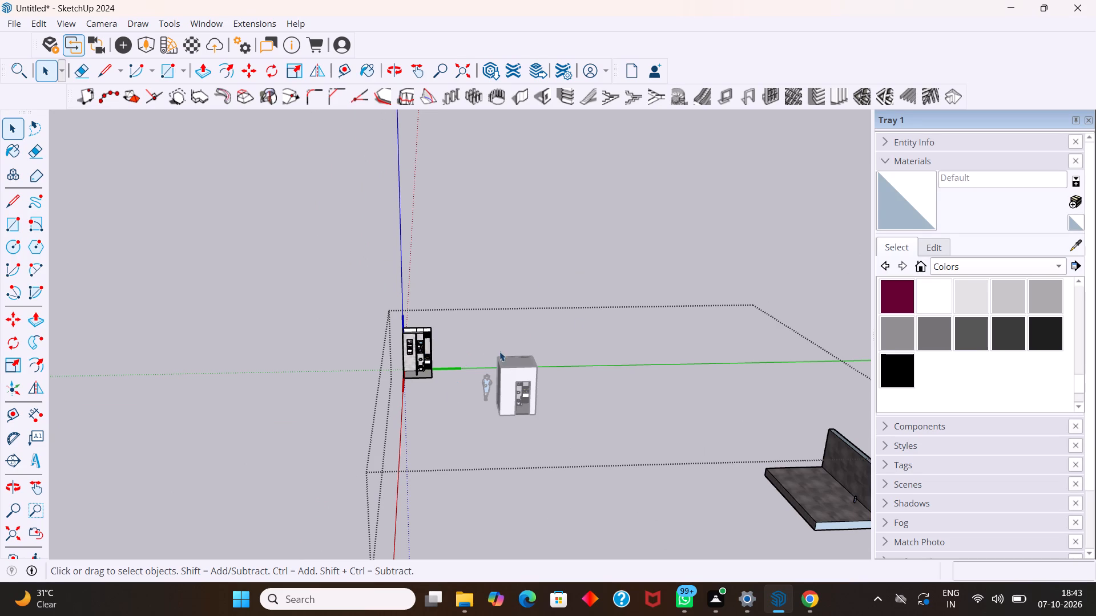
scroll(442, 367, "down", 7)
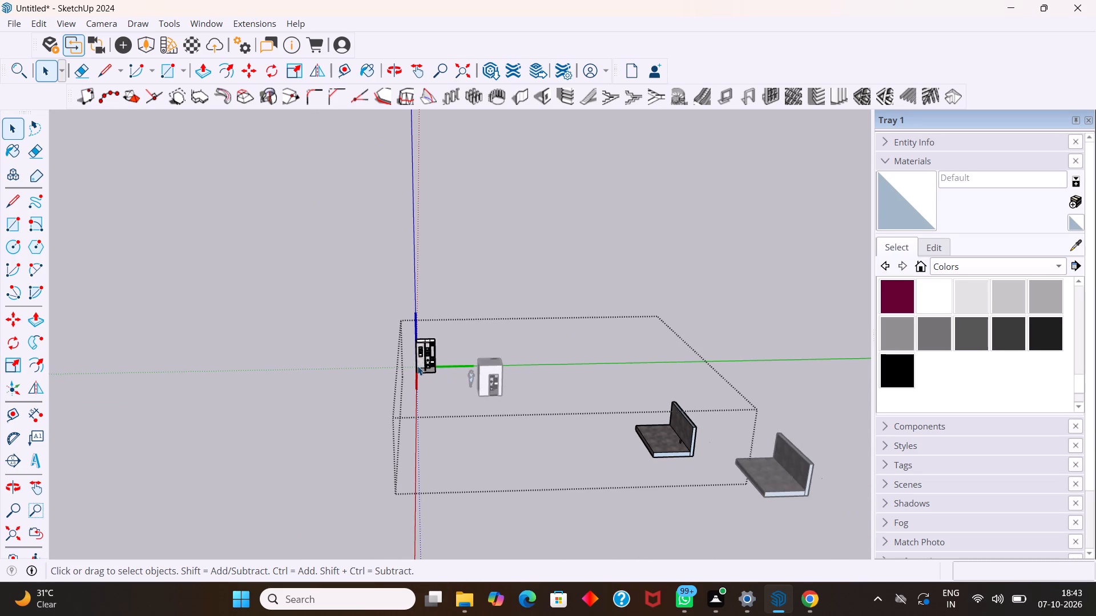
scroll(417, 366, "up", 5)
scroll(417, 364, "down", 4)
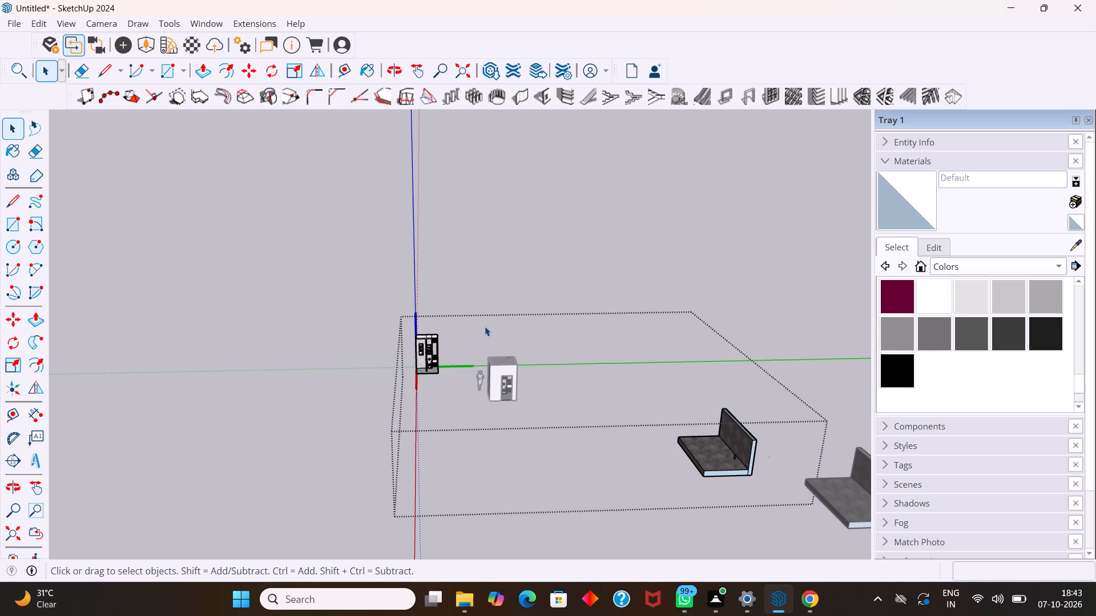
scroll(466, 326, "down", 3)
scroll(413, 427, "up", 18)
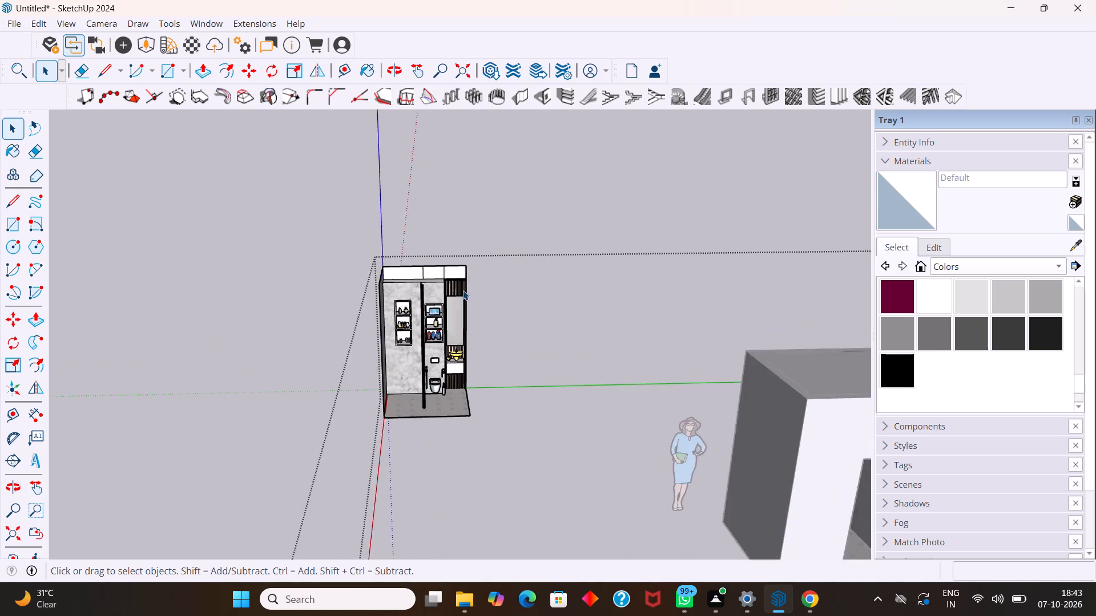
scroll(463, 290, "up", 5)
middle_click_drag(457, 312, 427, 300)
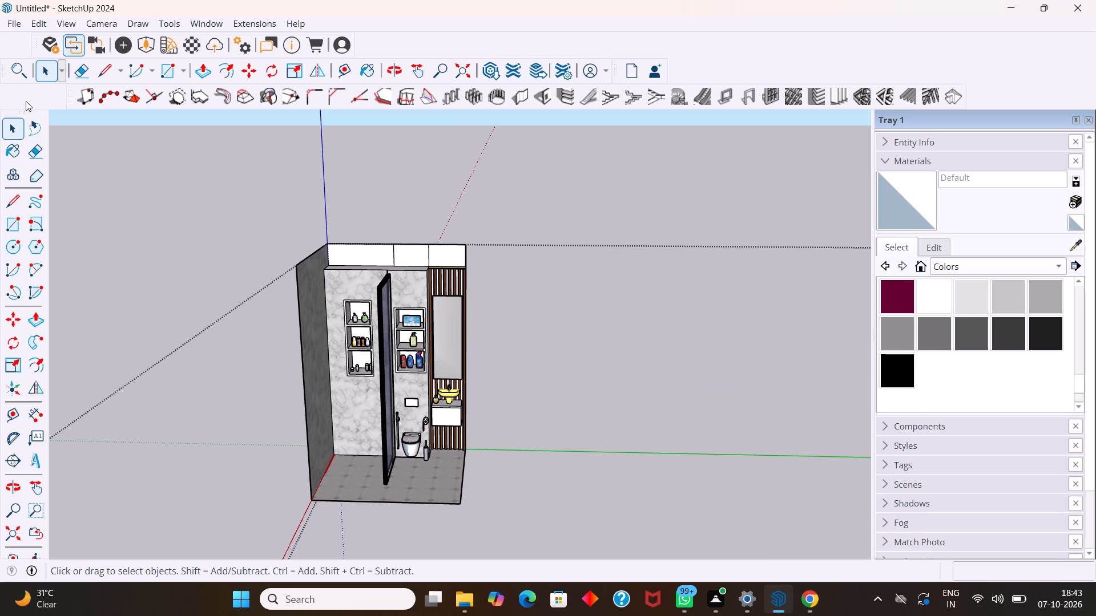
Save the model in the Documents folder as a SketchUp model named bathroom design.
left_click(17, 22)
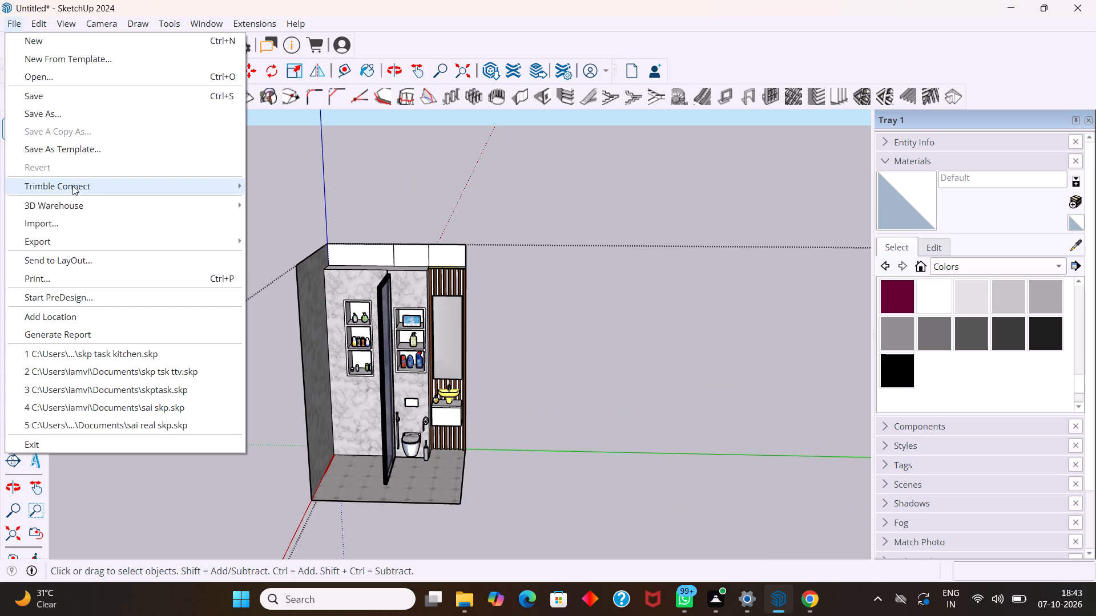
left_click(40, 115)
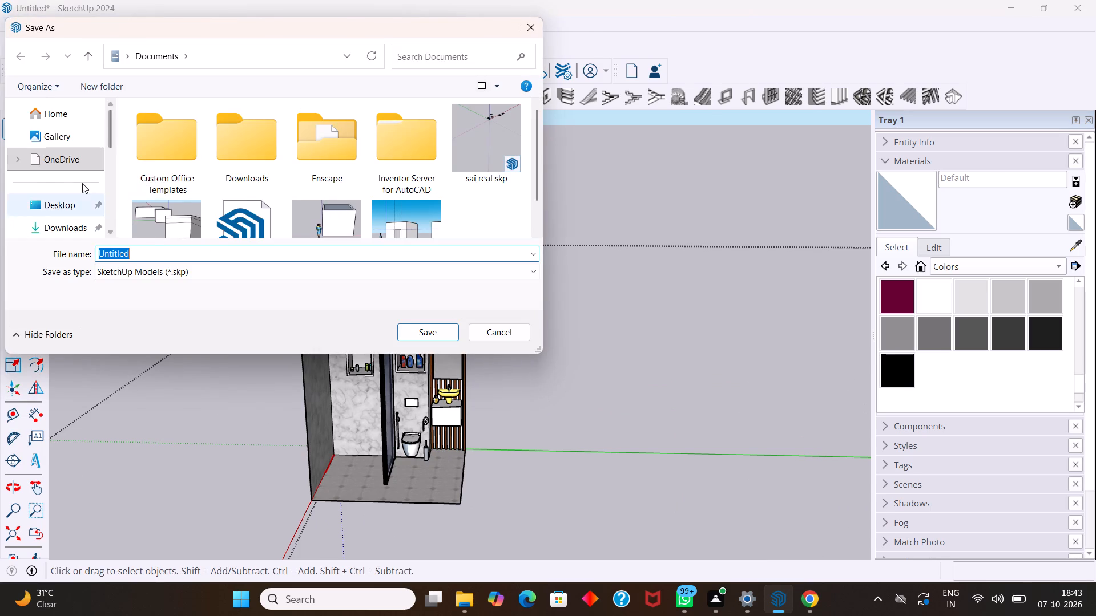
scroll(79, 181, "down", 2)
scroll(74, 171, "up", 3)
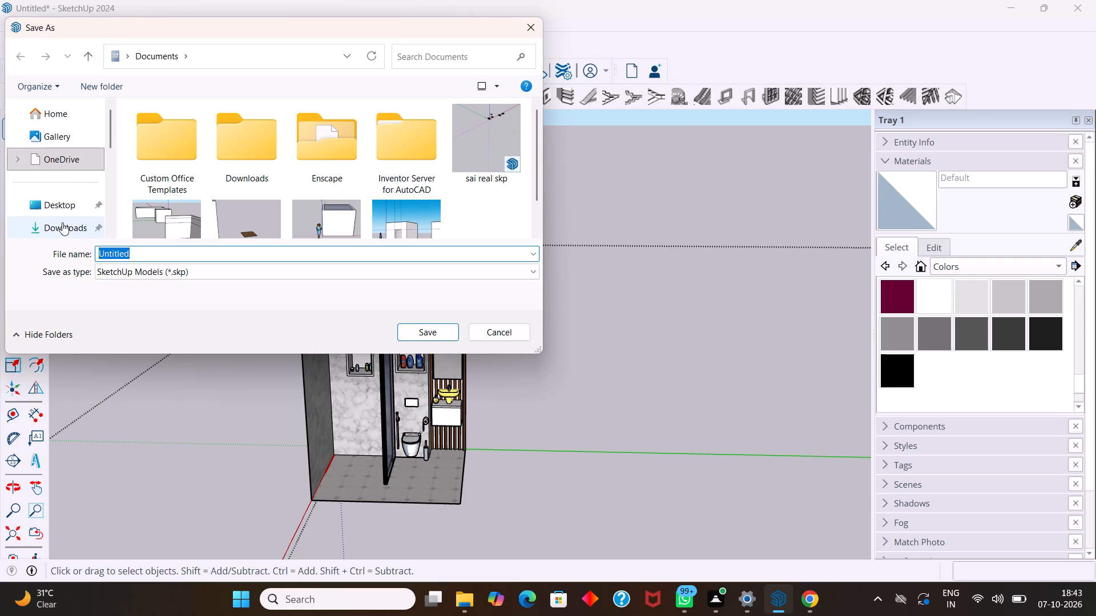
scroll(62, 221, "down", 1)
left_click(78, 173)
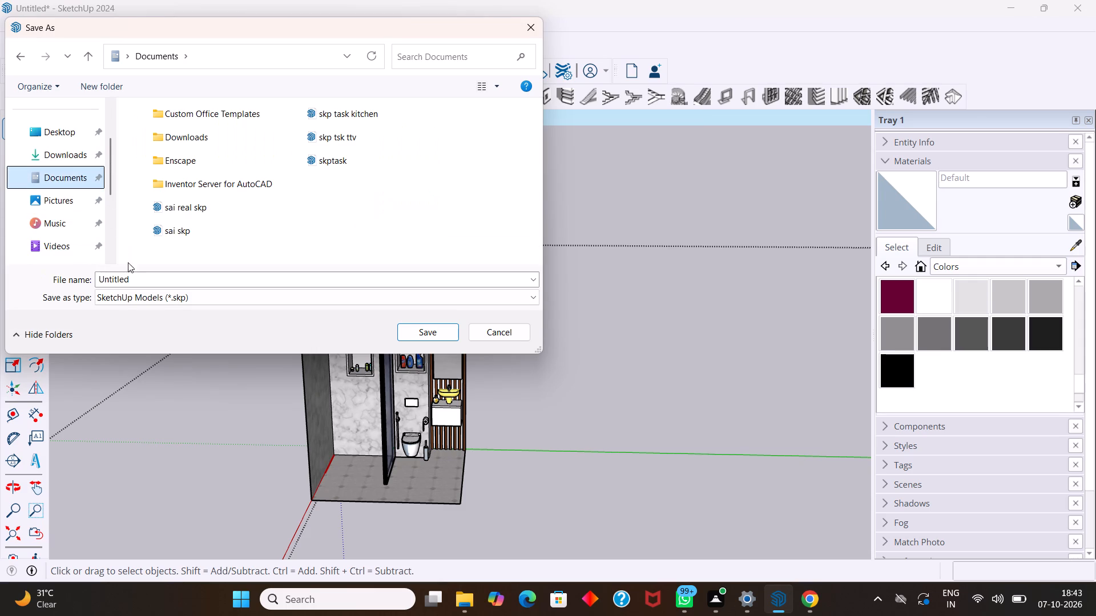
left_click(135, 280)
key("BackSpace")
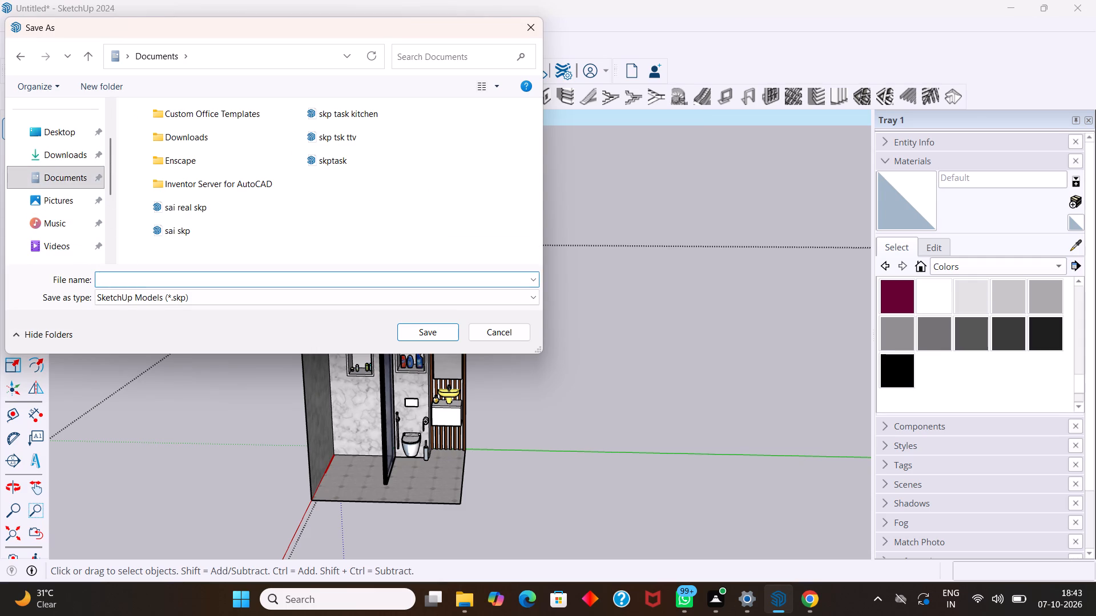
type("ba")
type("th")
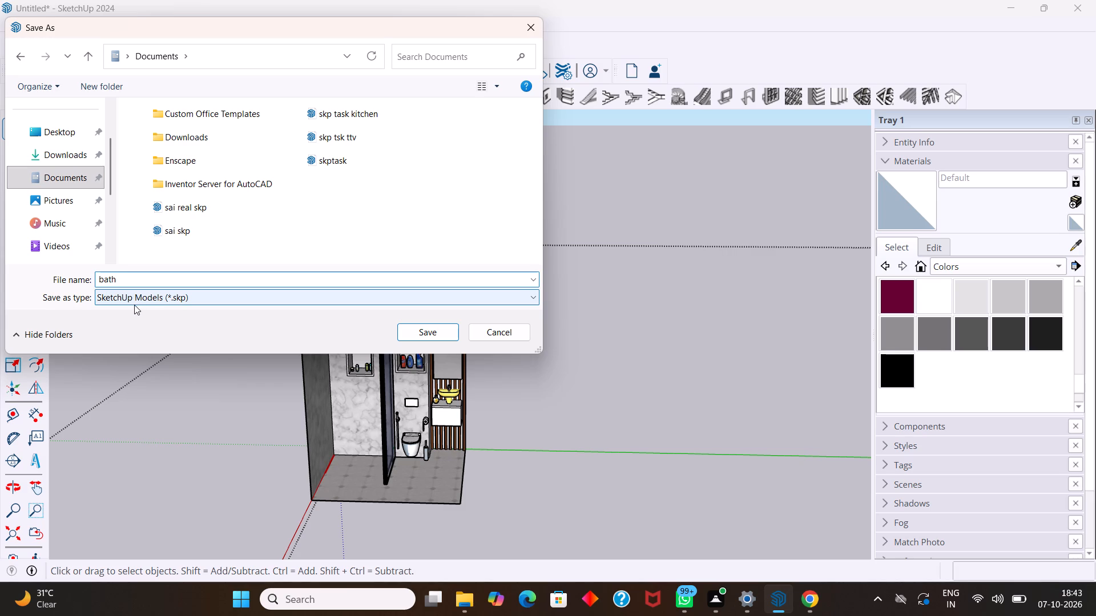
type("room")
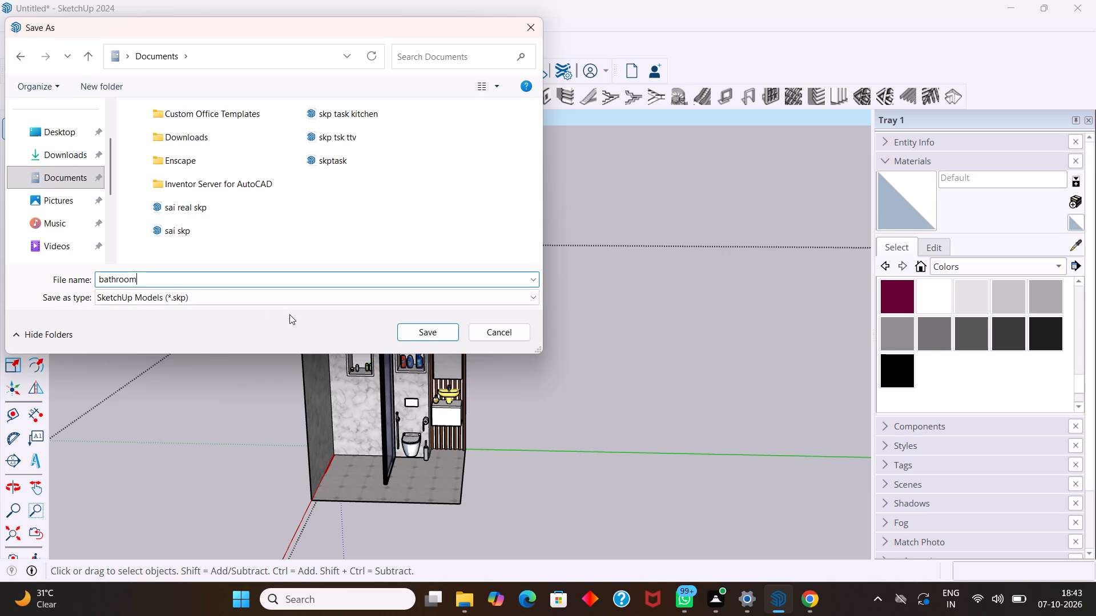
key("space")
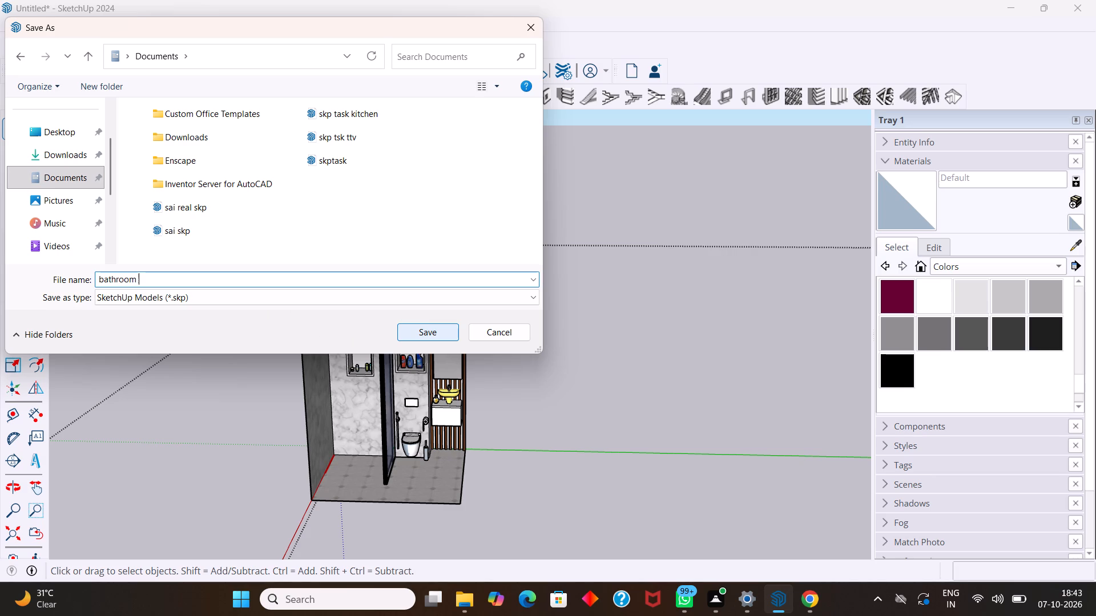
type("des")
key("i")
type("gn")
left_click(440, 333)
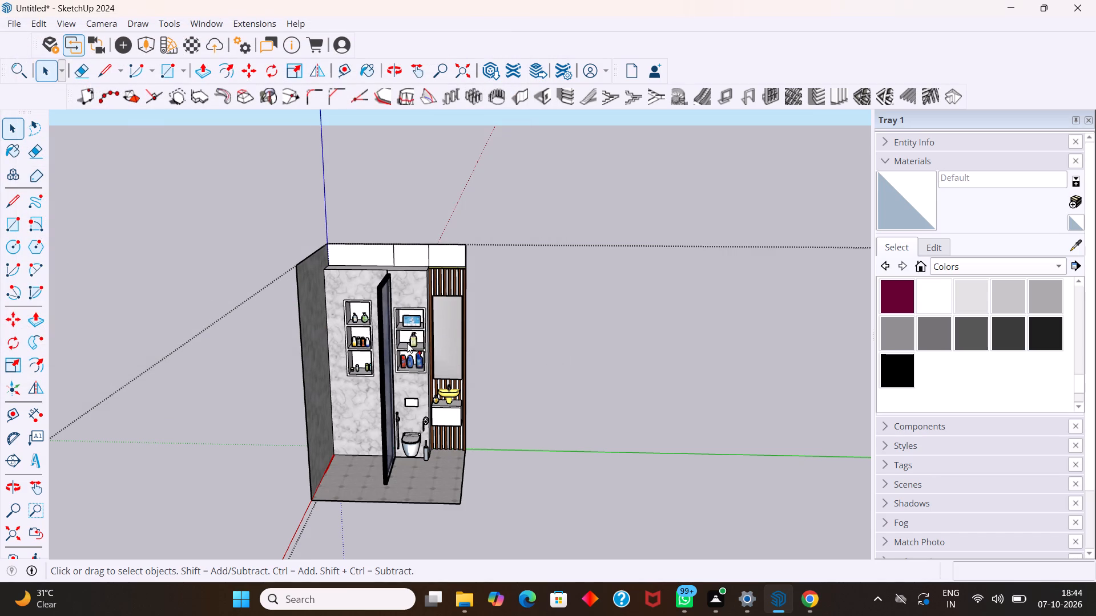
Examine the open bathroom from the front, at an angle and from above, including its niches, partition, toilet, washbasin and tiled floor.
scroll(409, 329, "down", 4)
scroll(373, 395, "down", 5)
scroll(370, 456, "up", 6)
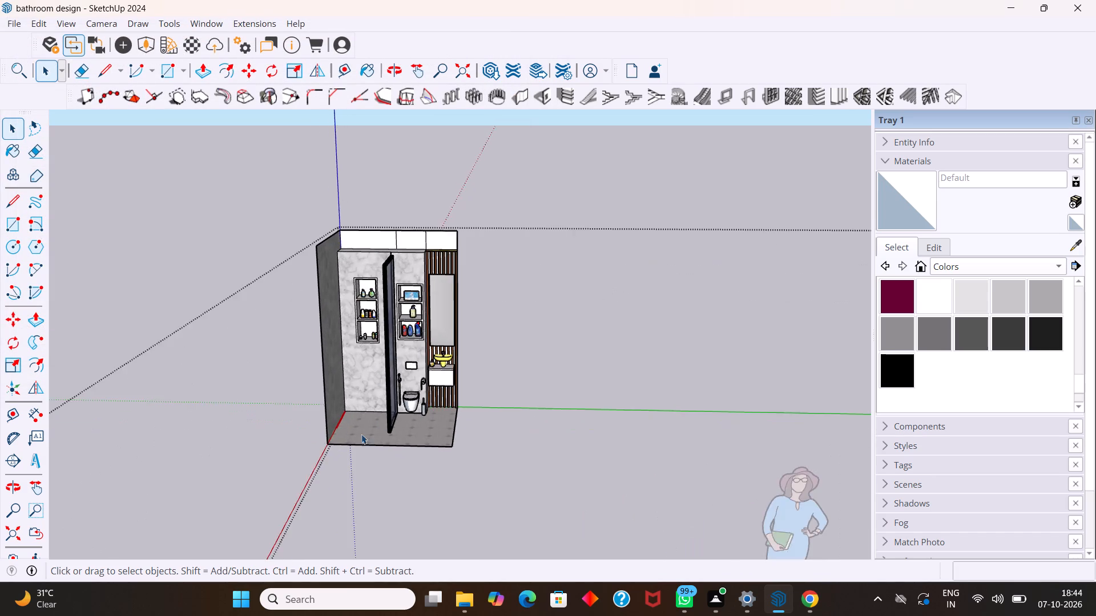
scroll(361, 434, "up", 4)
middle_click_drag(361, 423, 346, 394)
scroll(343, 385, "down", 6)
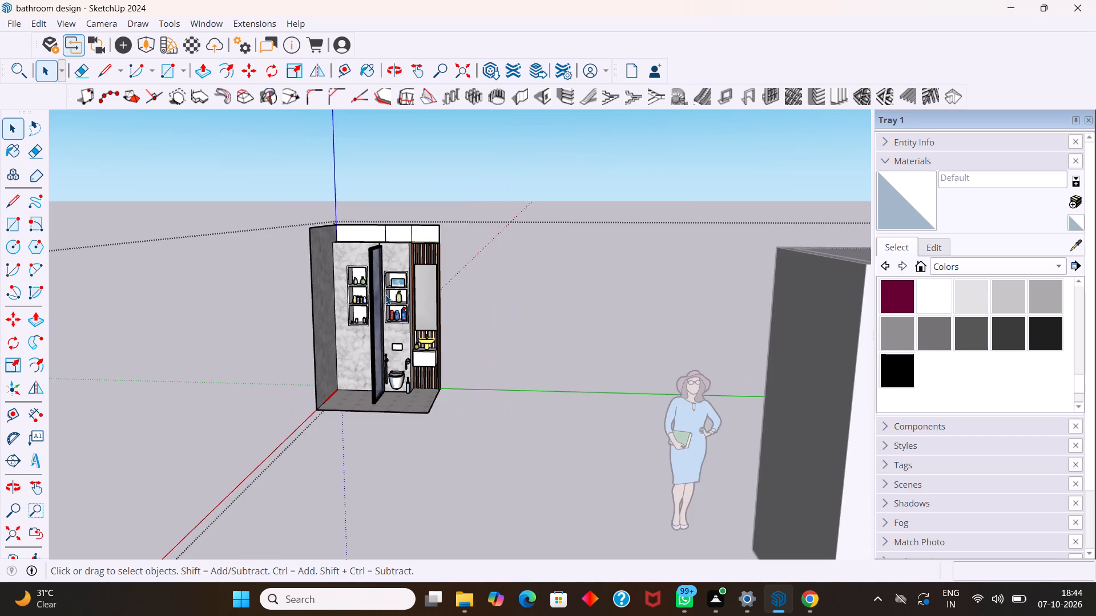
scroll(393, 254, "up", 7)
middle_click_drag(393, 229, 453, 241)
scroll(453, 242, "down", 8)
scroll(405, 401, "up", 5)
middle_click_drag(392, 404, 386, 396)
scroll(374, 378, "down", 5)
scroll(406, 285, "up", 4)
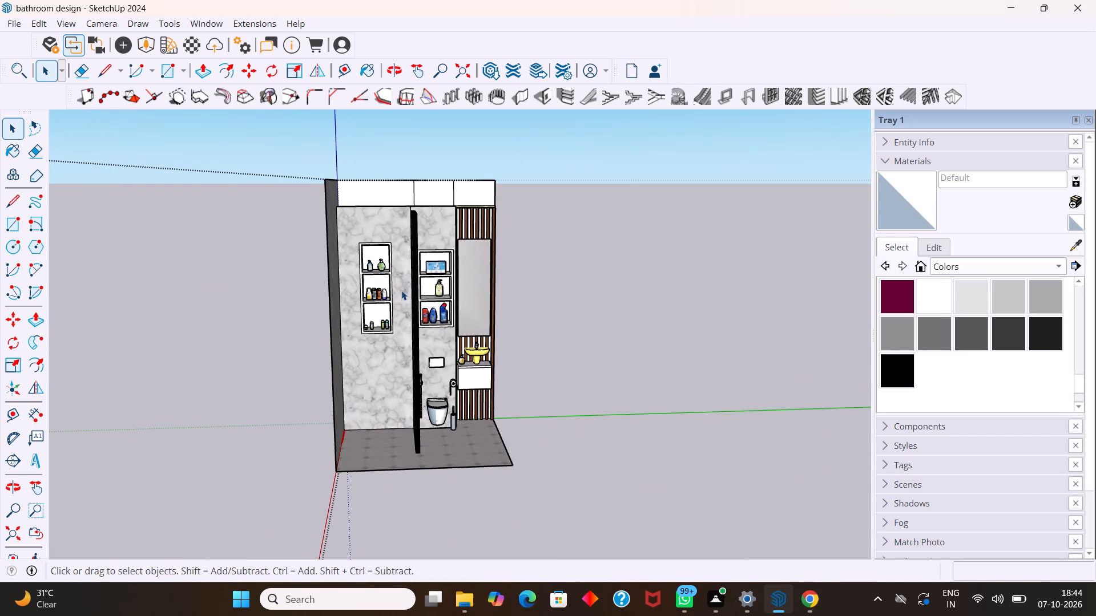
middle_click_drag(404, 364, 376, 346)
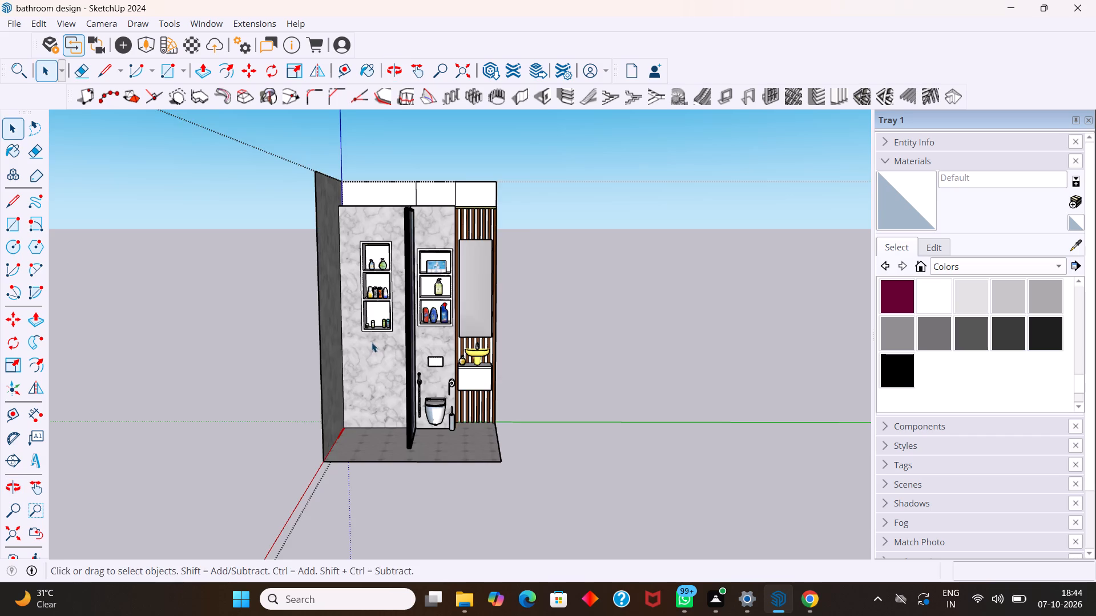
scroll(370, 341, "up", 3)
middle_click_drag(369, 339, 390, 443)
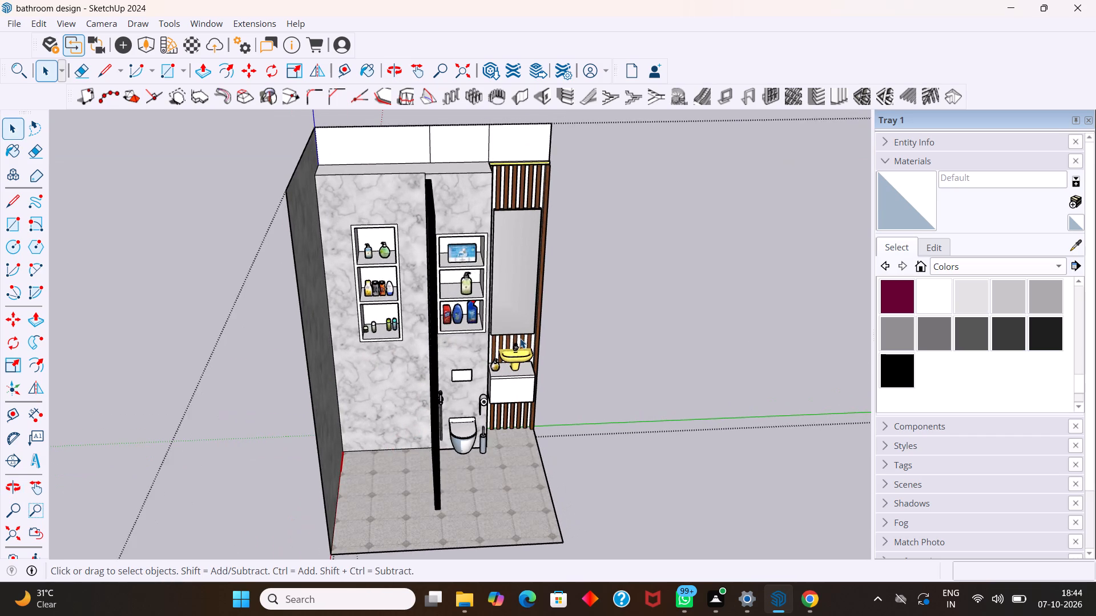
scroll(524, 337, "up", 4)
middle_click_drag(521, 354, 515, 355)
scroll(511, 352, "down", 4)
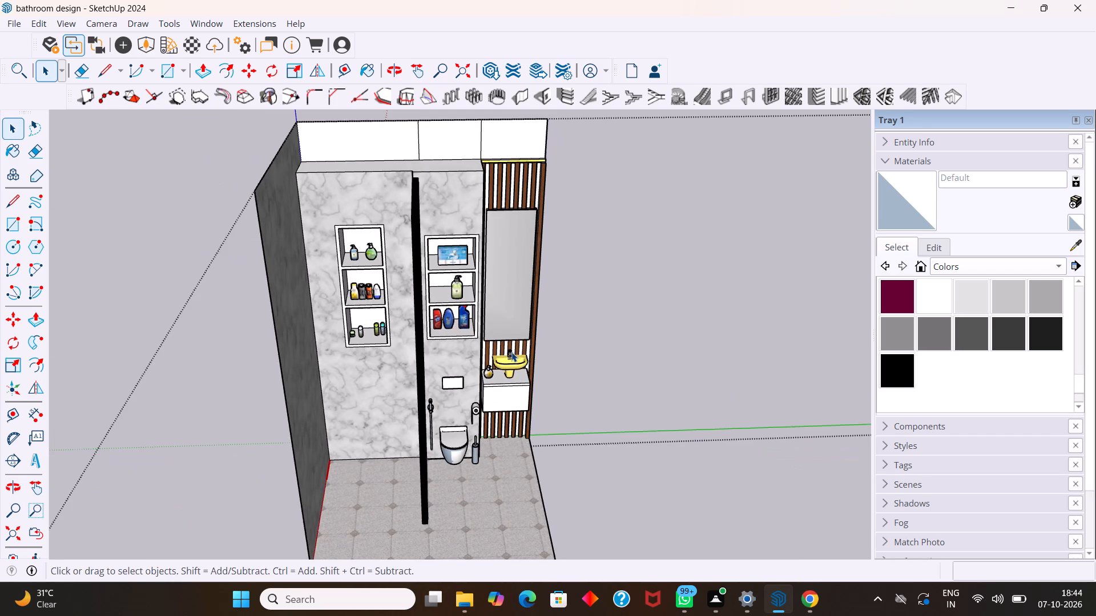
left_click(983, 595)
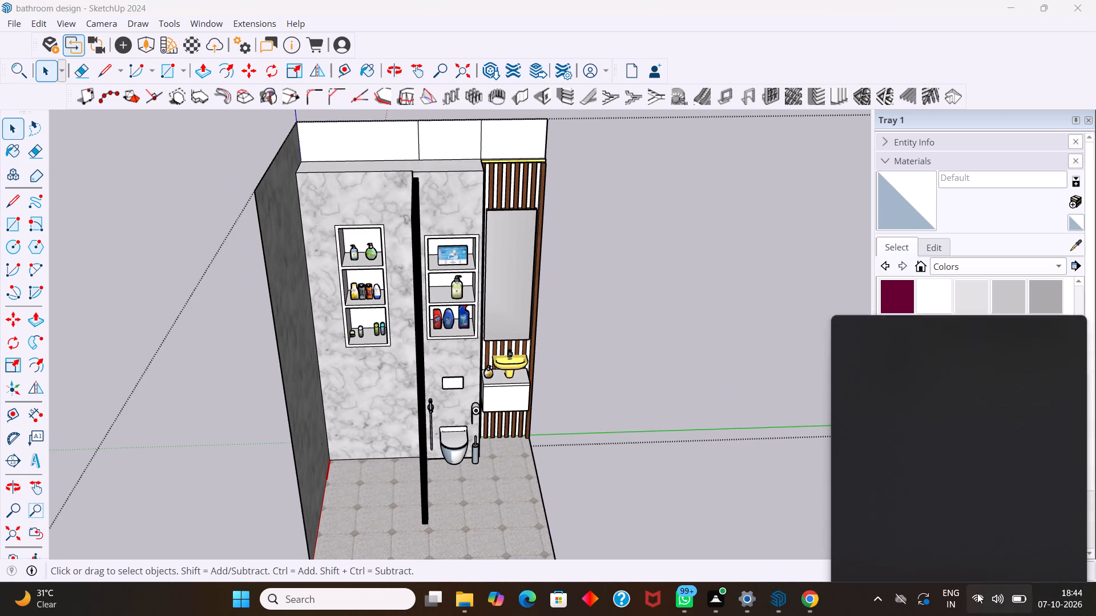
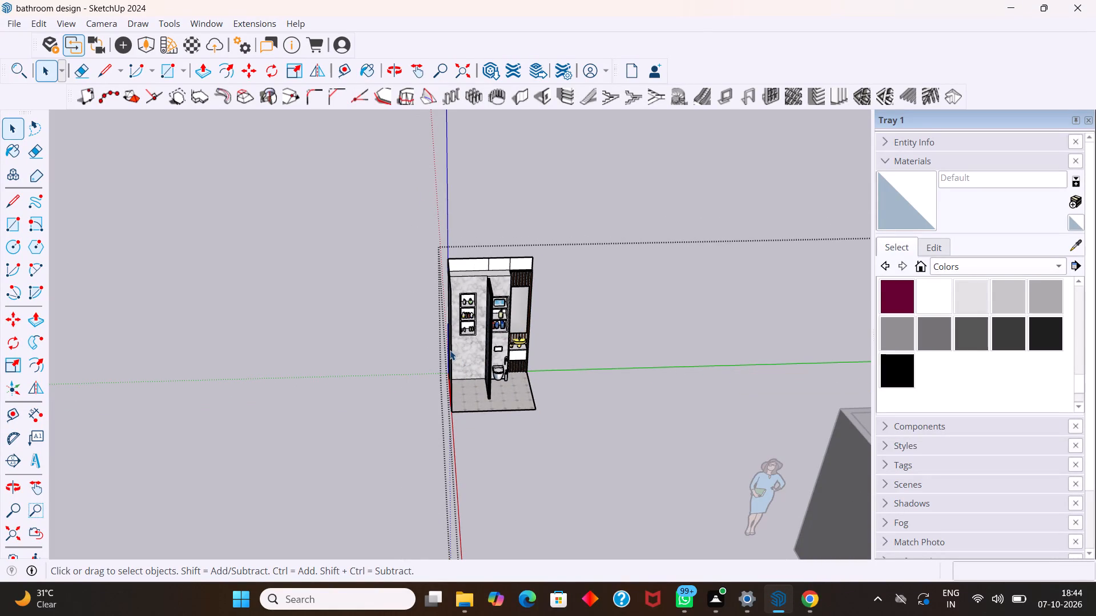
Start the Enscape preview of the bathroom model.
scroll(448, 341, "down", 3)
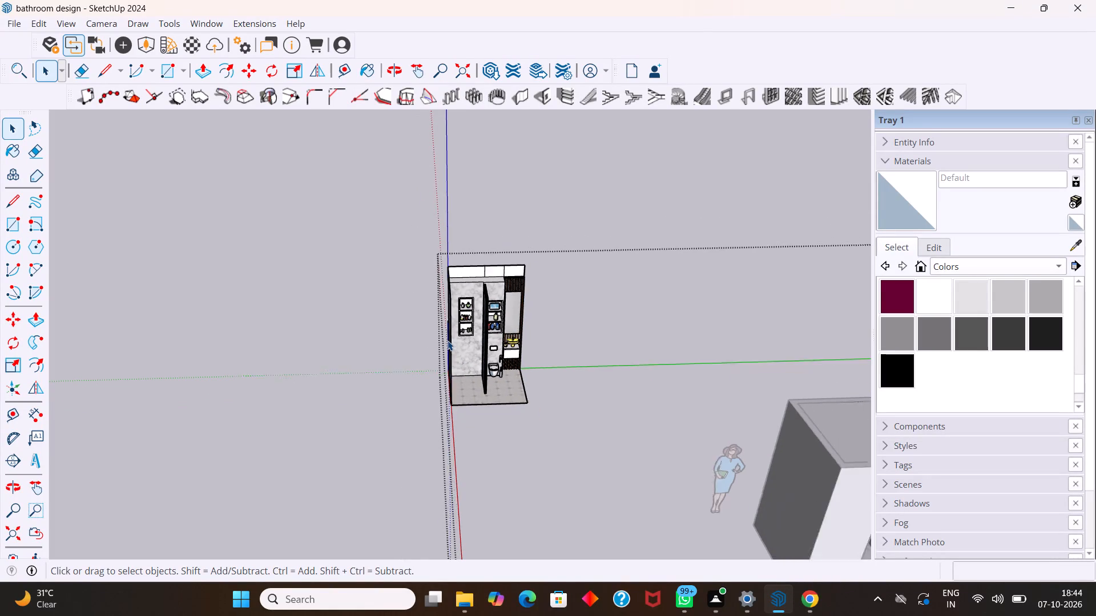
scroll(448, 341, "down", 1)
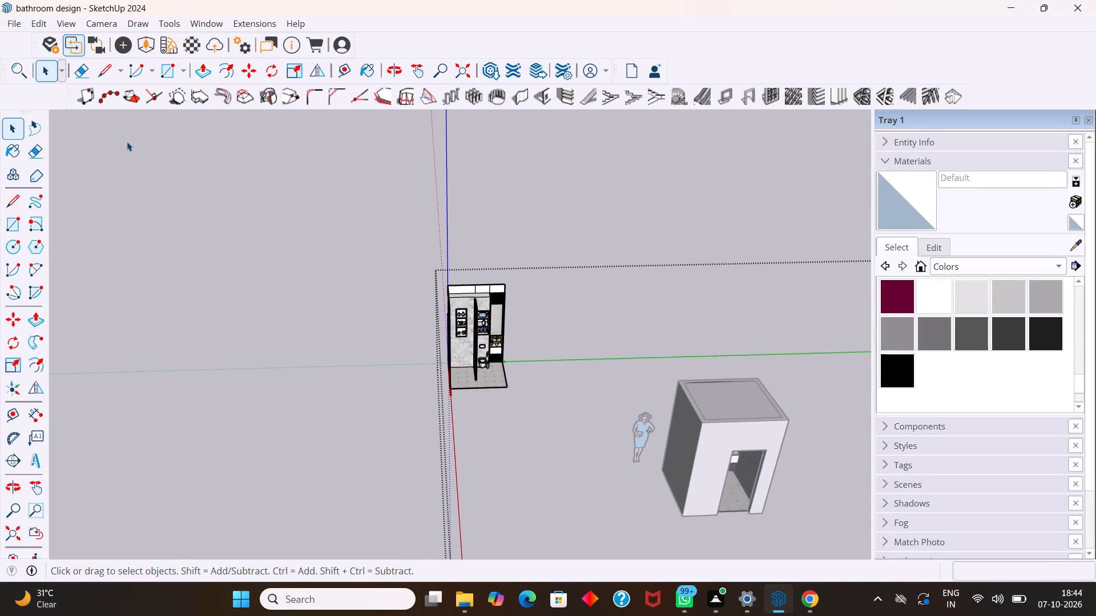
left_click(53, 44)
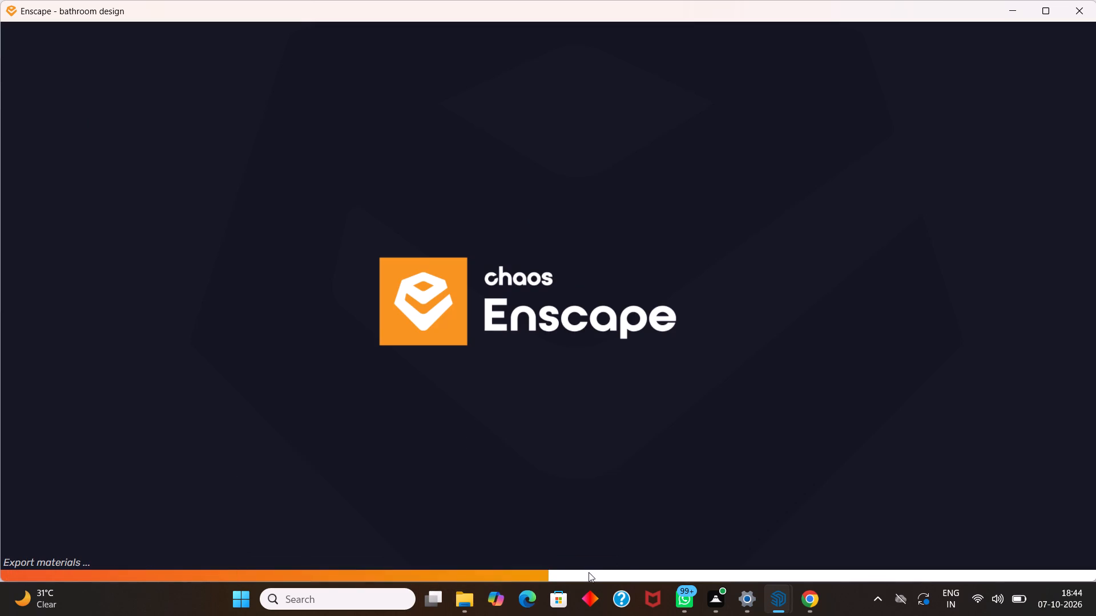
Examine the separate floor-and-wall pieces and their position relative to both bathroom models, from a distance and up close.
scroll(533, 368, "down", 5)
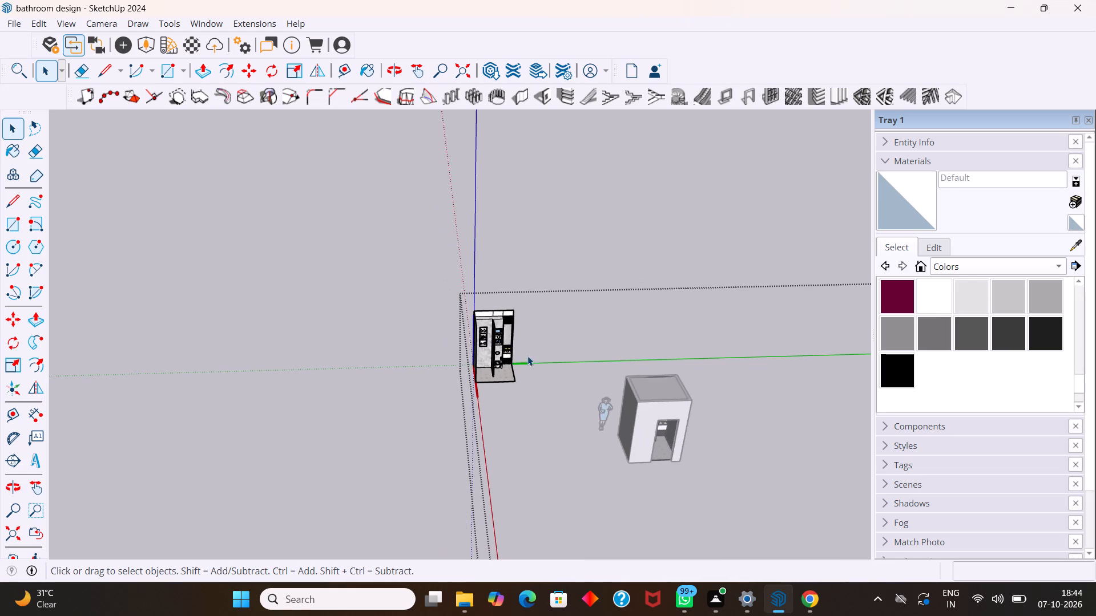
scroll(518, 359, "down", 15)
scroll(632, 407, "up", 9)
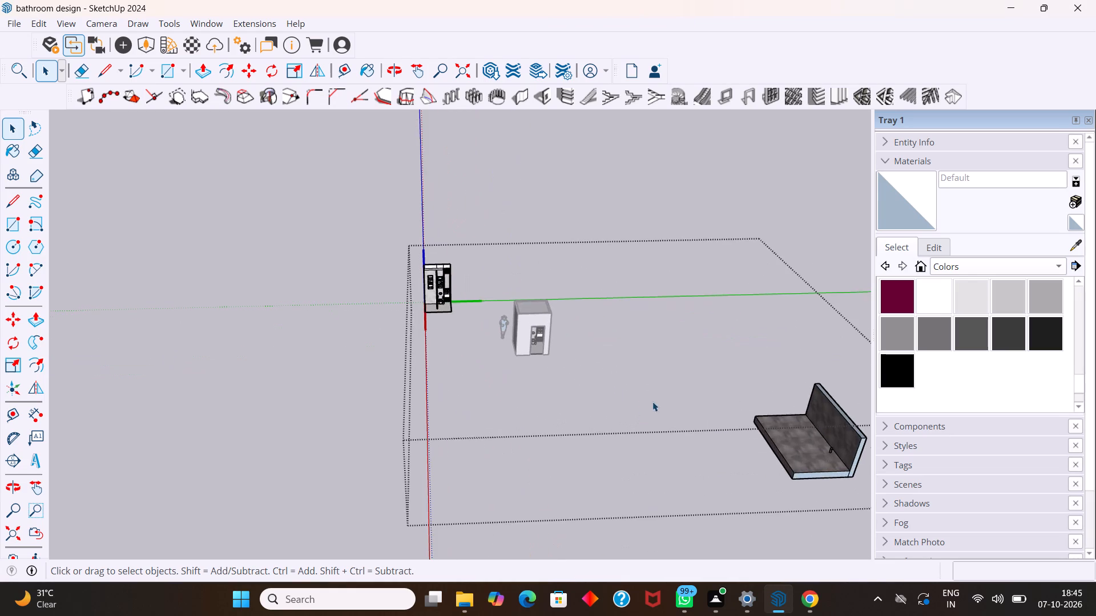
middle_click_drag(669, 388, 658, 356)
scroll(729, 395, "down", 10)
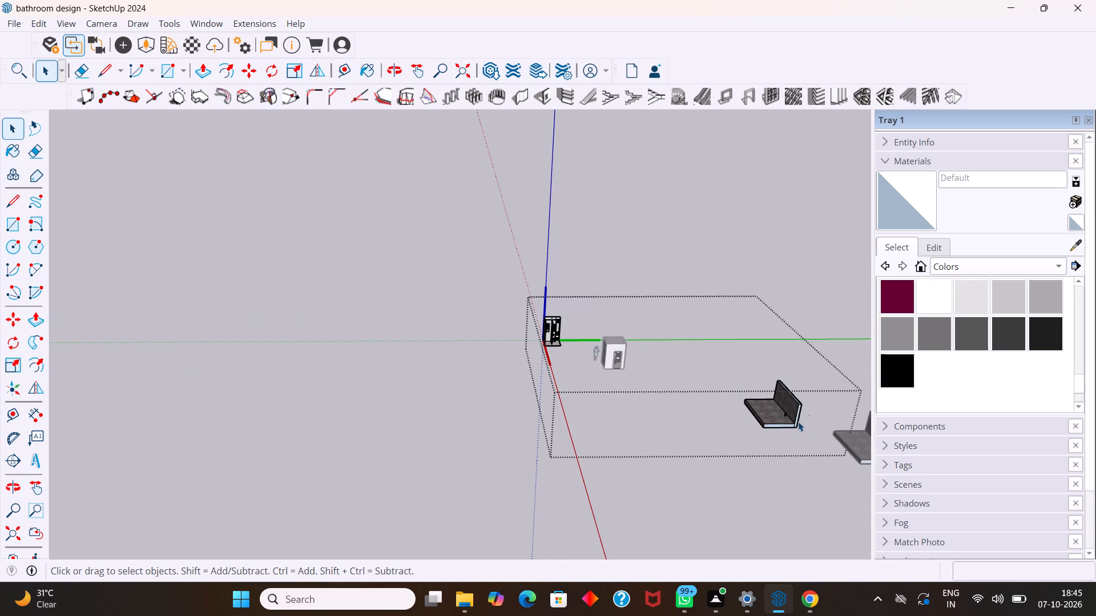
left_click(798, 422)
left_click(784, 419)
scroll(779, 404, "up", 1)
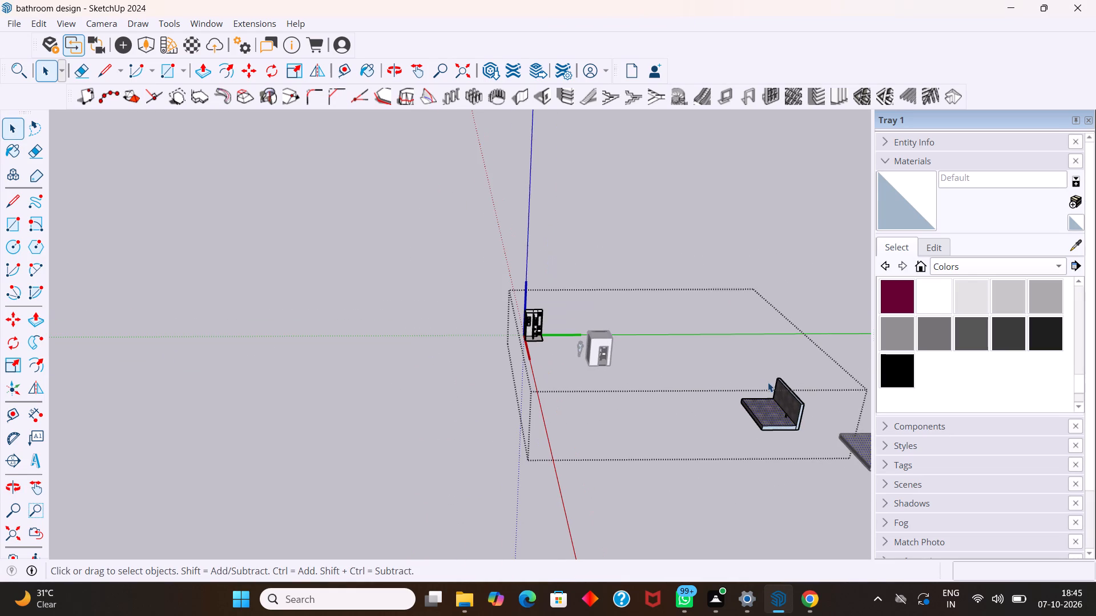
key("space")
middle_click_drag(632, 359, 652, 366)
scroll(652, 366, "up", 3)
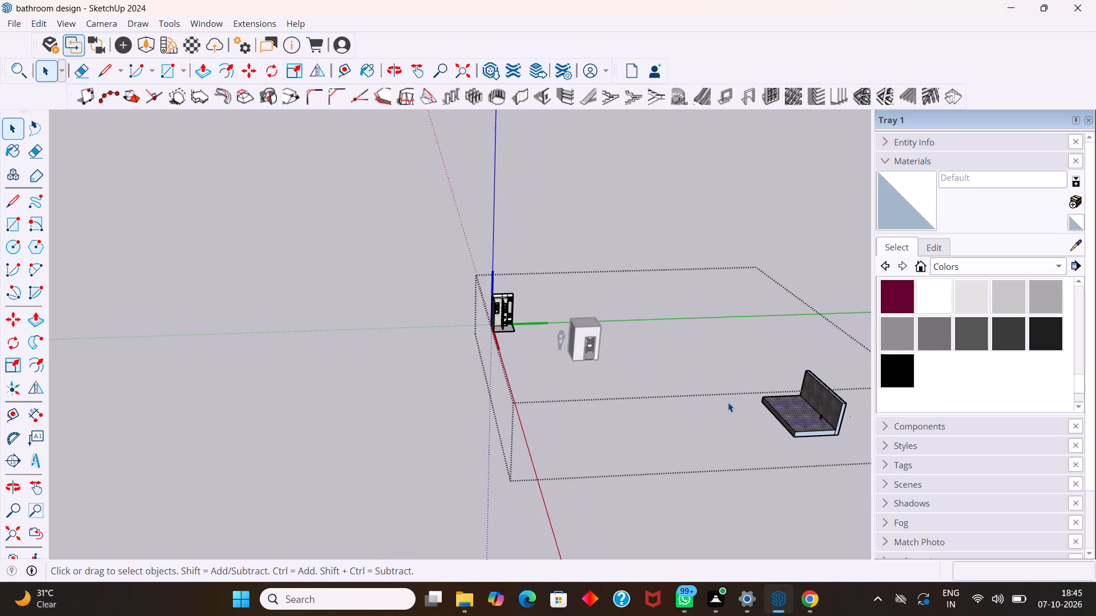
scroll(728, 402, "down", 10)
left_click(763, 407)
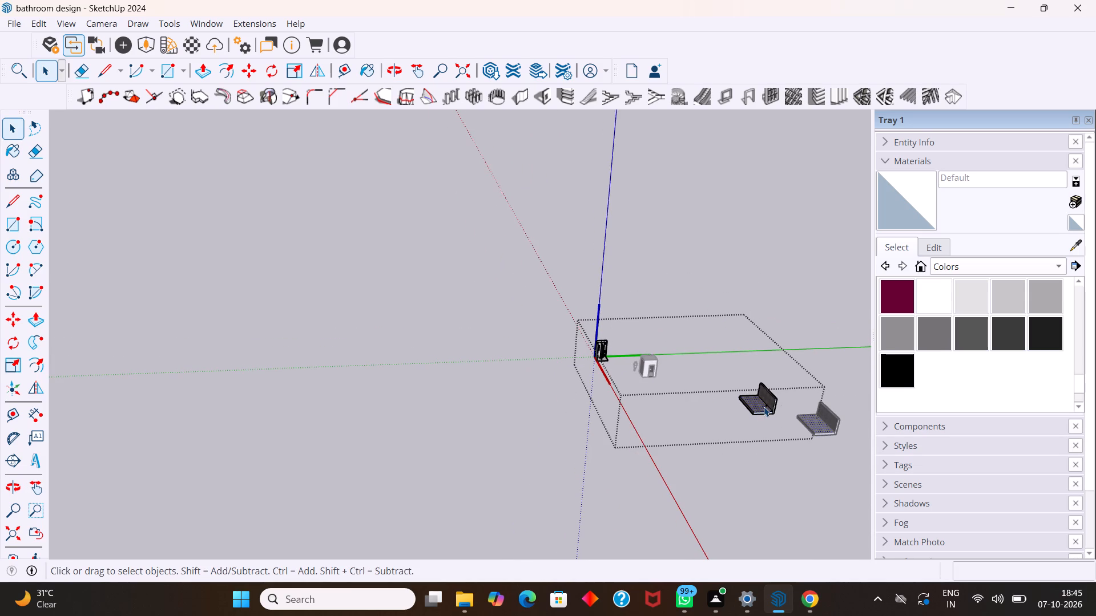
scroll(765, 407, "up", 2)
key("space")
scroll(767, 408, "up", 16)
middle_click_drag(821, 439, 824, 439)
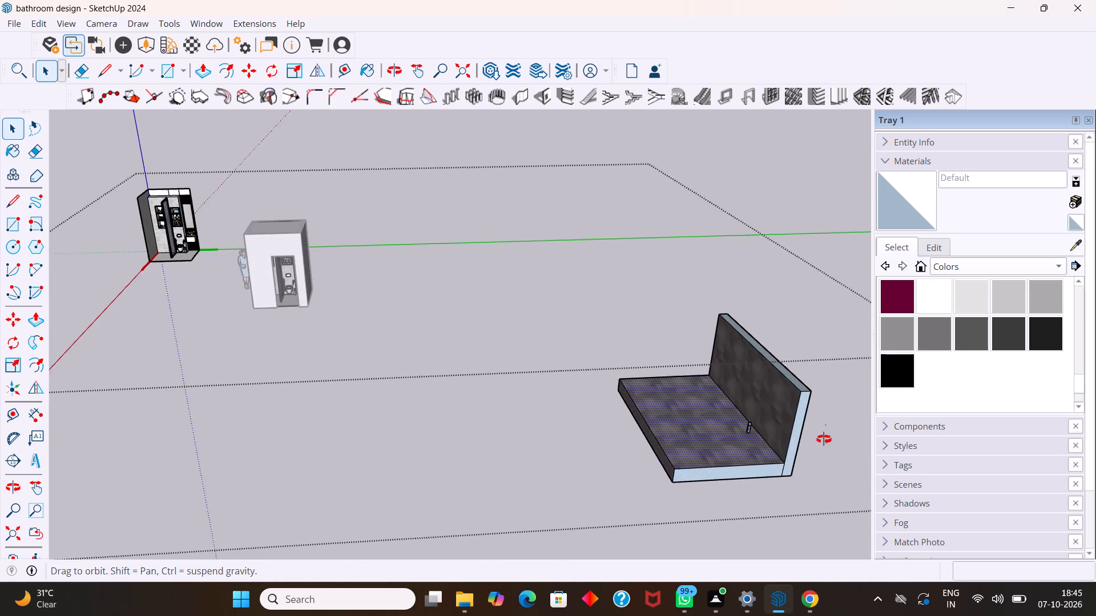
middle_click_drag(824, 439, 848, 435)
left_click(791, 433)
left_click(574, 478)
left_click(574, 480)
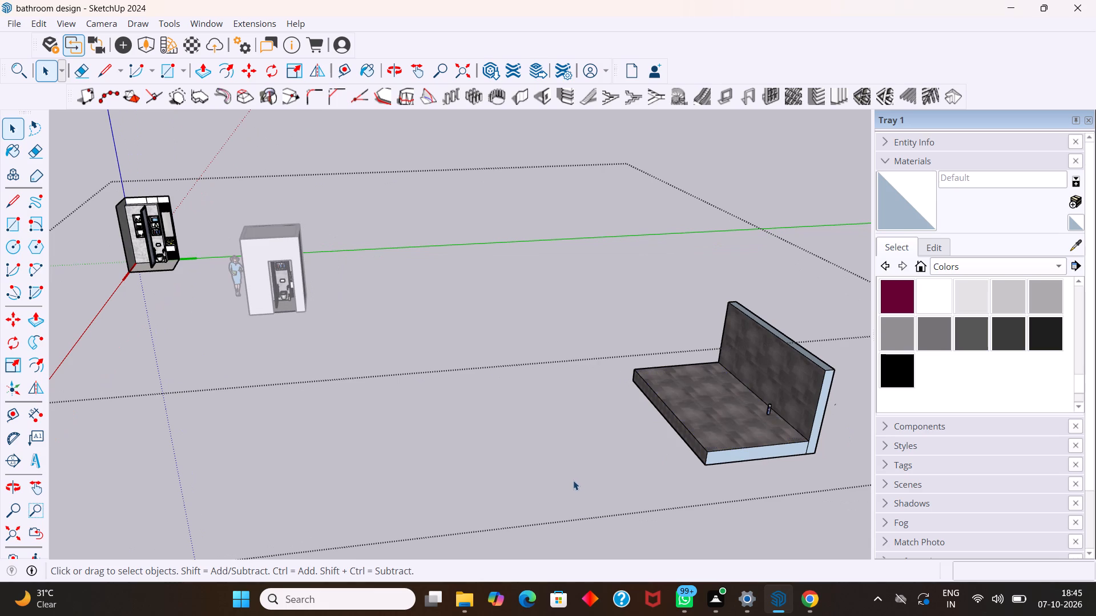
Exit the group being edited and select the whole group containing the open bathroom and the nearer floor-and-wall piece.
left_click(171, 265)
left_click(171, 264)
left_click(158, 233)
double_click(194, 216)
scroll(349, 315, "down", 10)
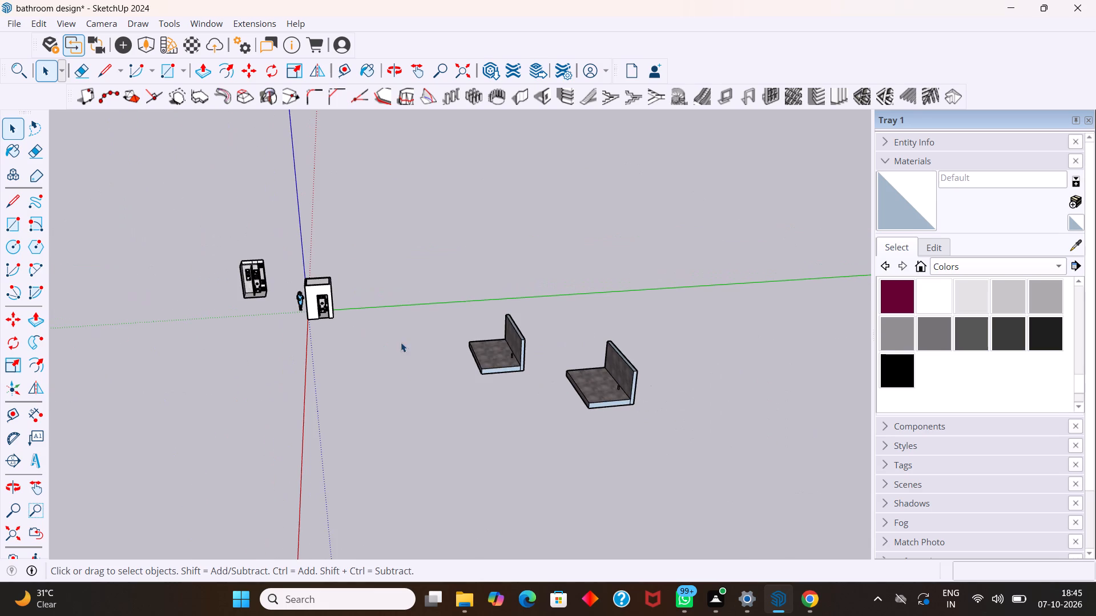
left_click(494, 362)
scroll(497, 367, "up", 4)
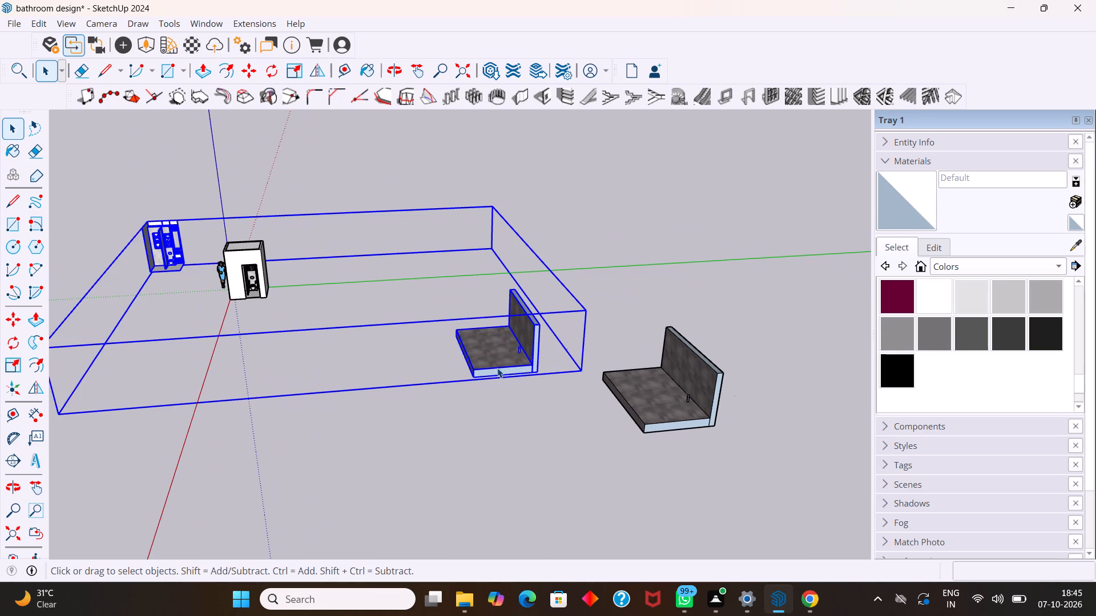
scroll(497, 367, "down", 7)
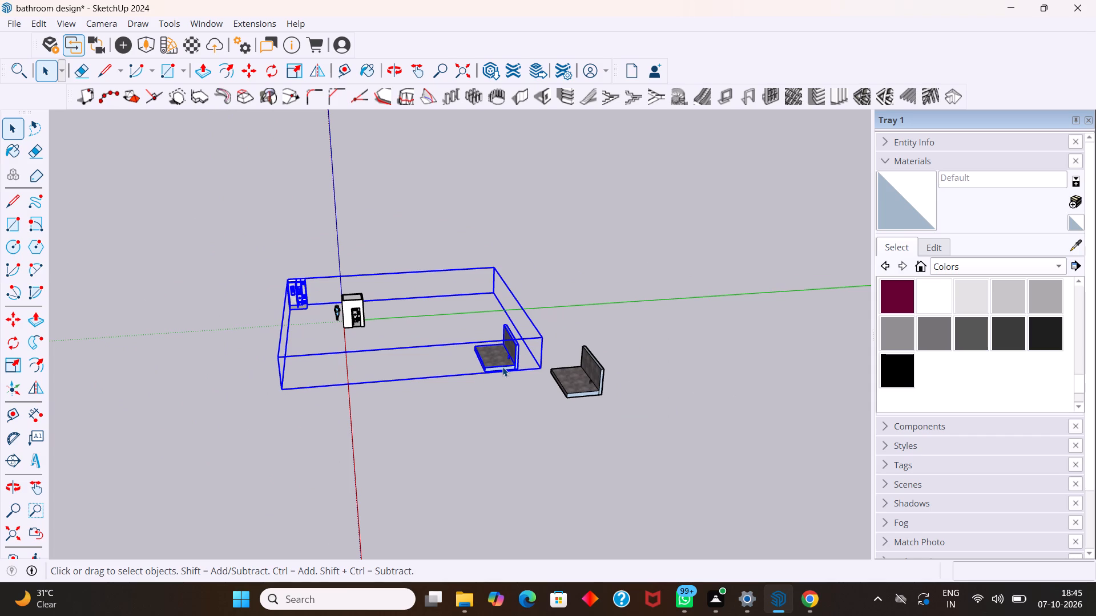
scroll(456, 354, "down", 3)
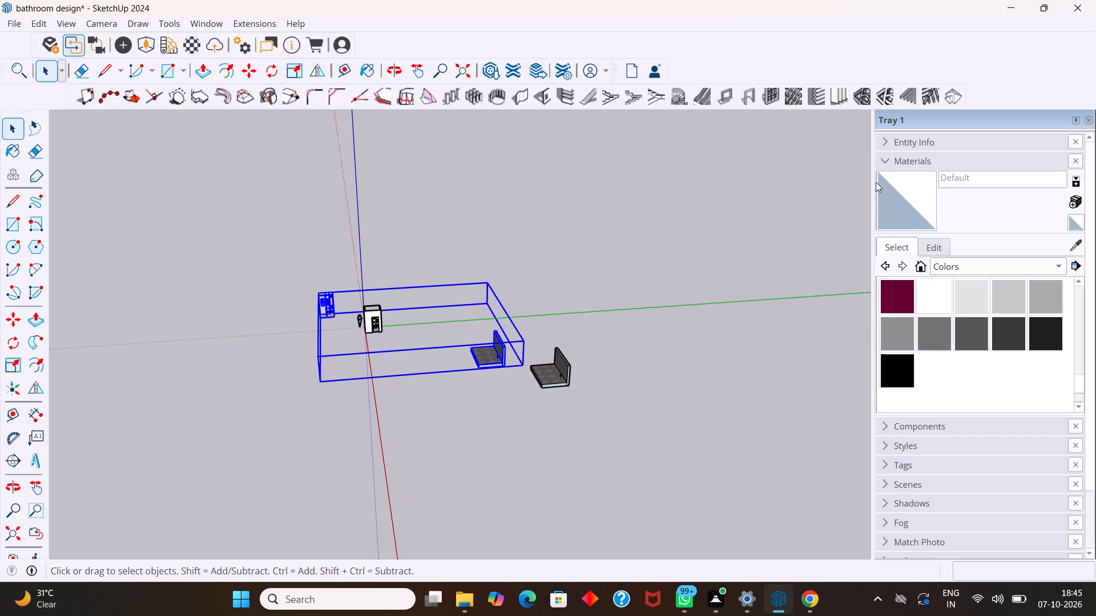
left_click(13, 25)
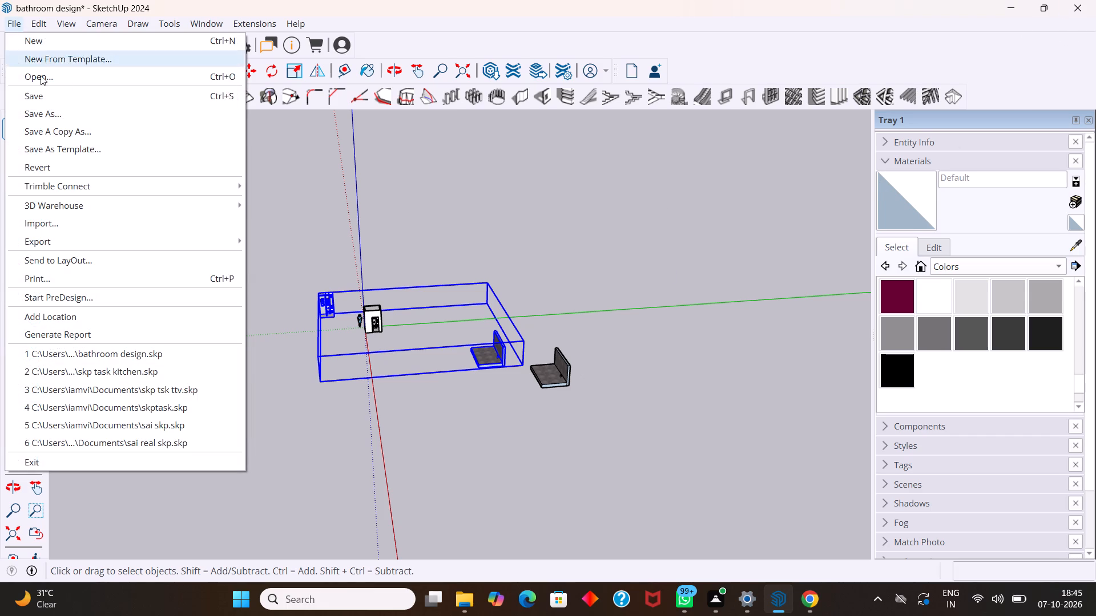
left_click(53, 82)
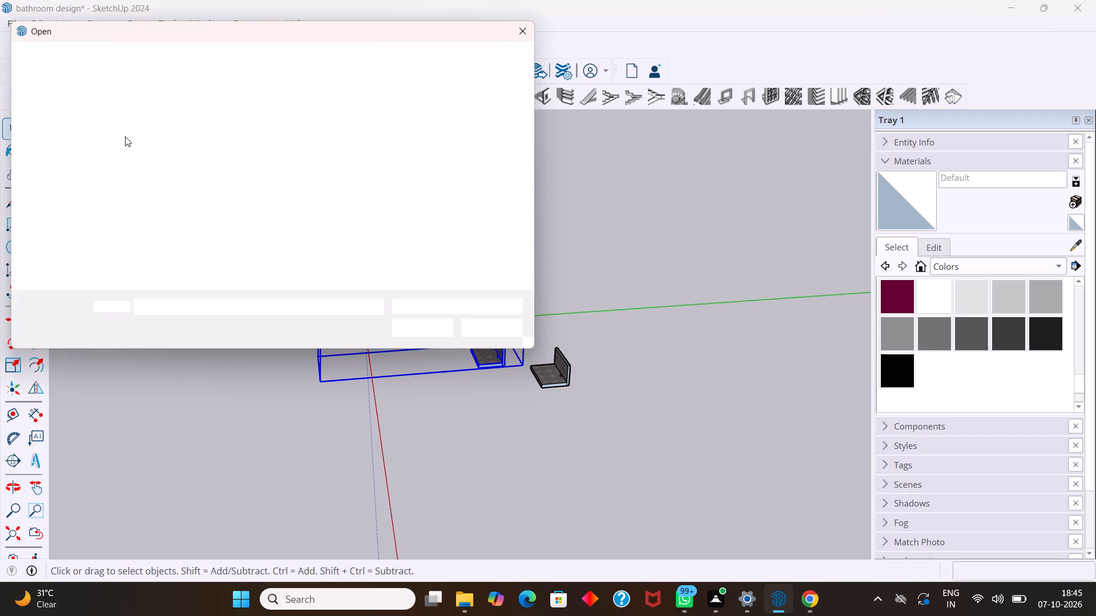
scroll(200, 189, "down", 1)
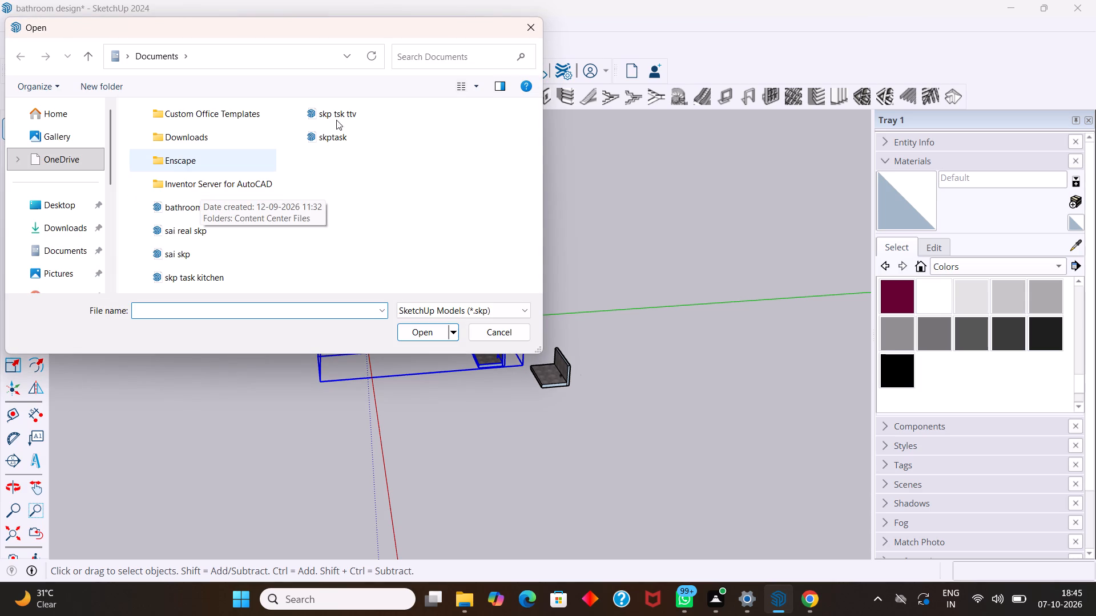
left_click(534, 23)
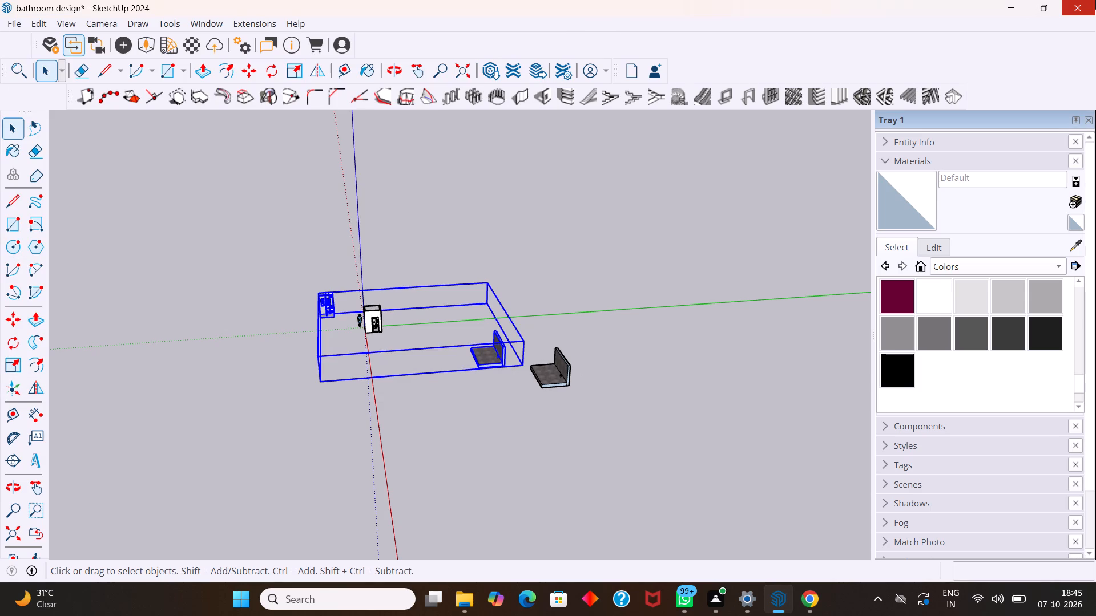
Close the bathroom design model without saving the latest changes.
left_click(1080, 7)
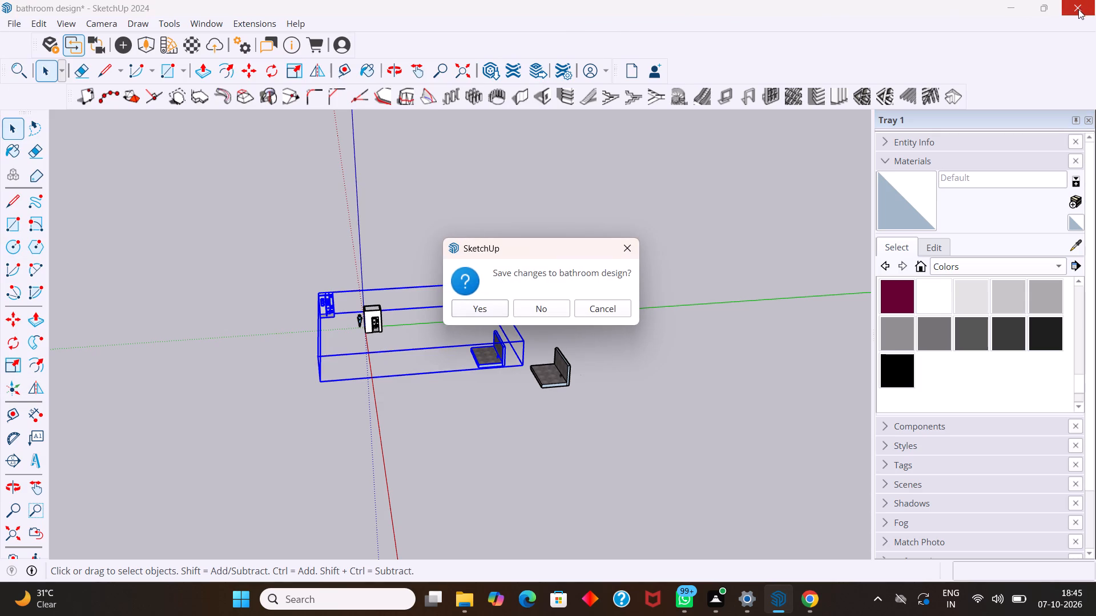
left_click(535, 310)
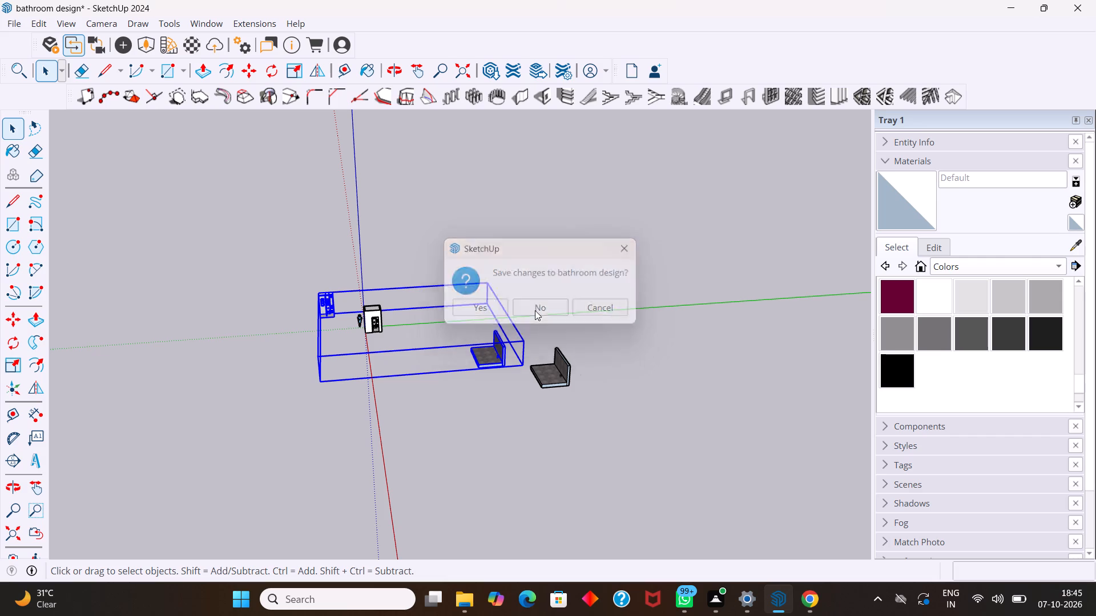
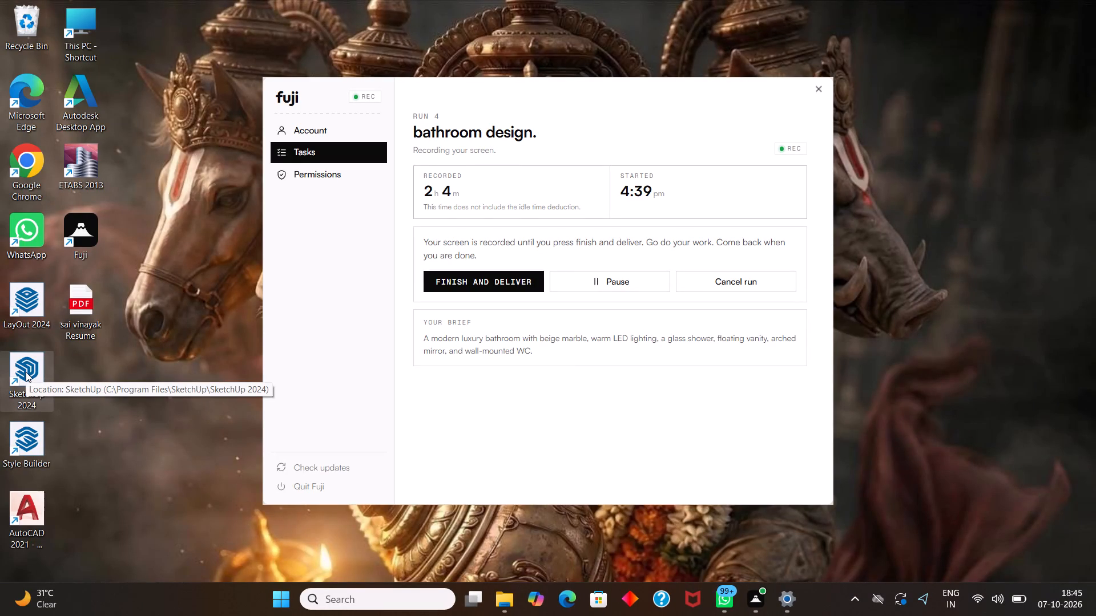
Launch SketchUp 2024 from the desktop and bring its welcome window to the front.
triple_click(30, 370)
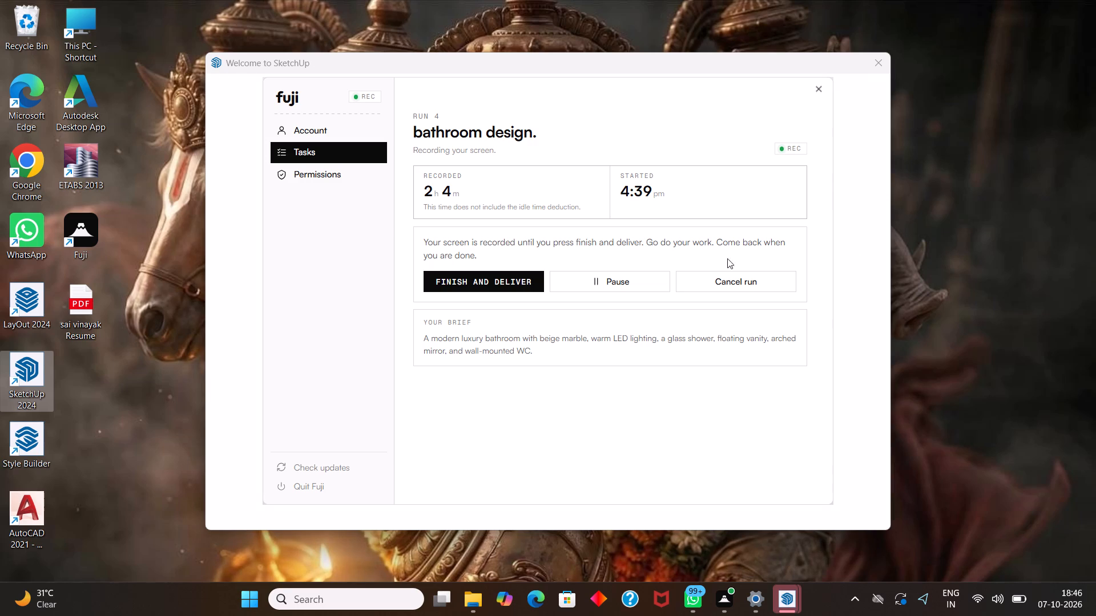
scroll(704, 51, "up", 5)
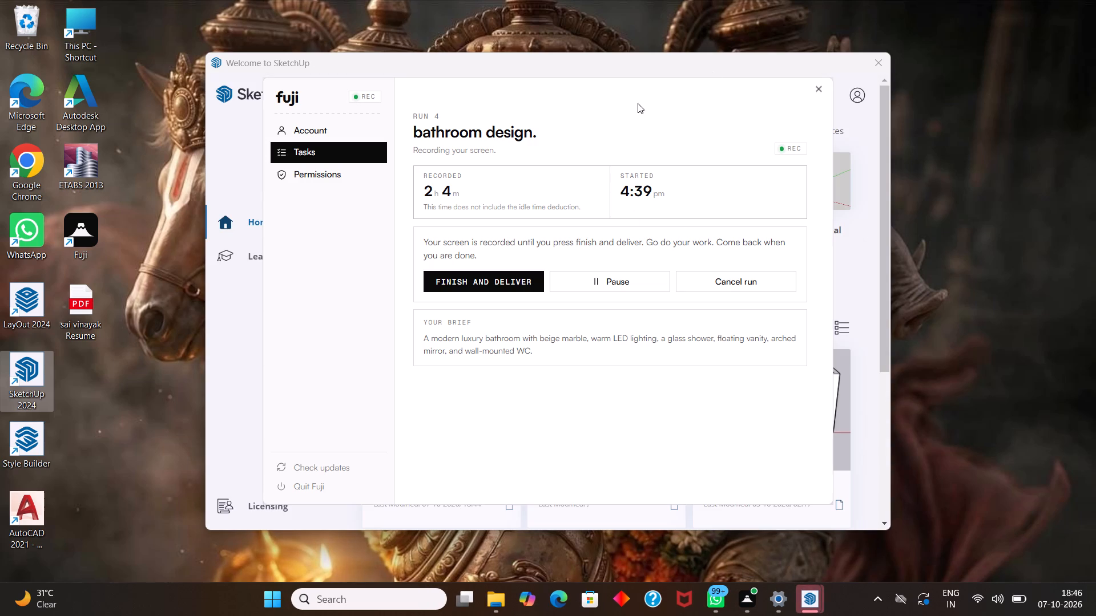
scroll(638, 103, "up", 1)
left_click(241, 341)
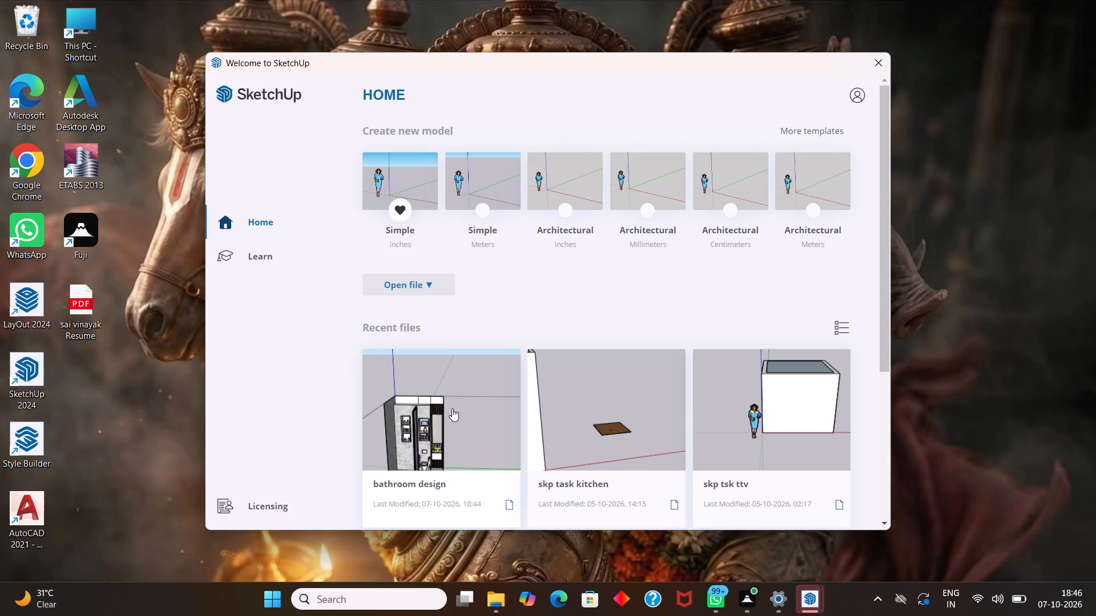
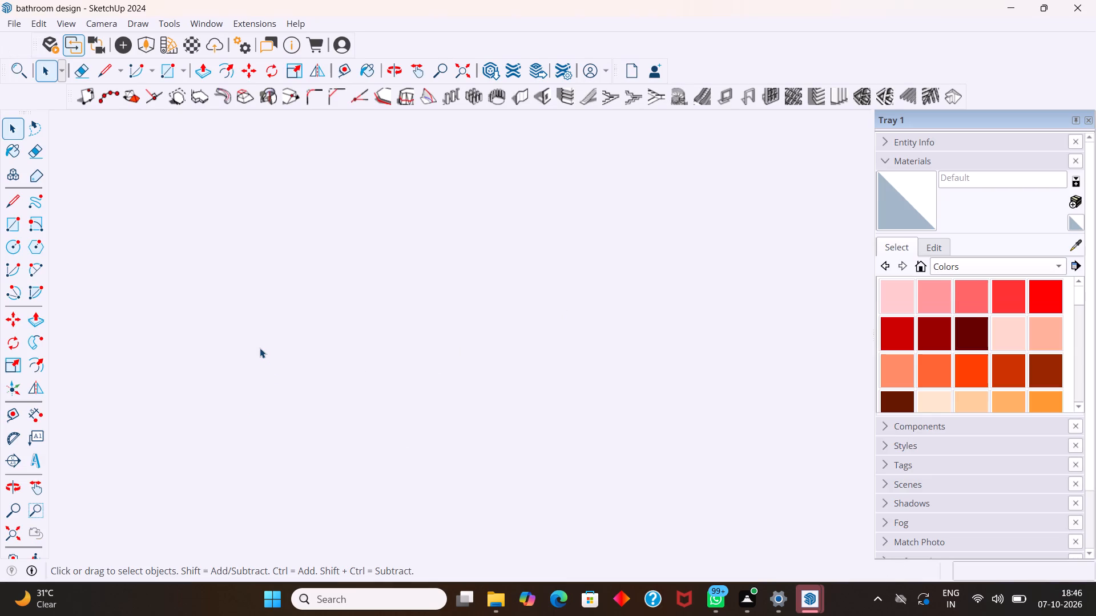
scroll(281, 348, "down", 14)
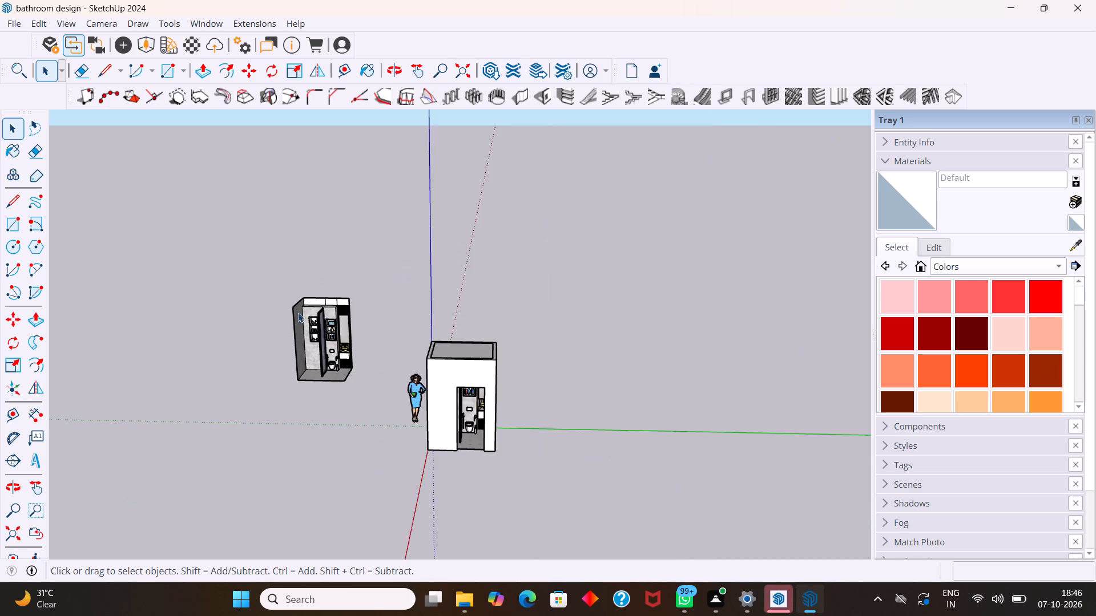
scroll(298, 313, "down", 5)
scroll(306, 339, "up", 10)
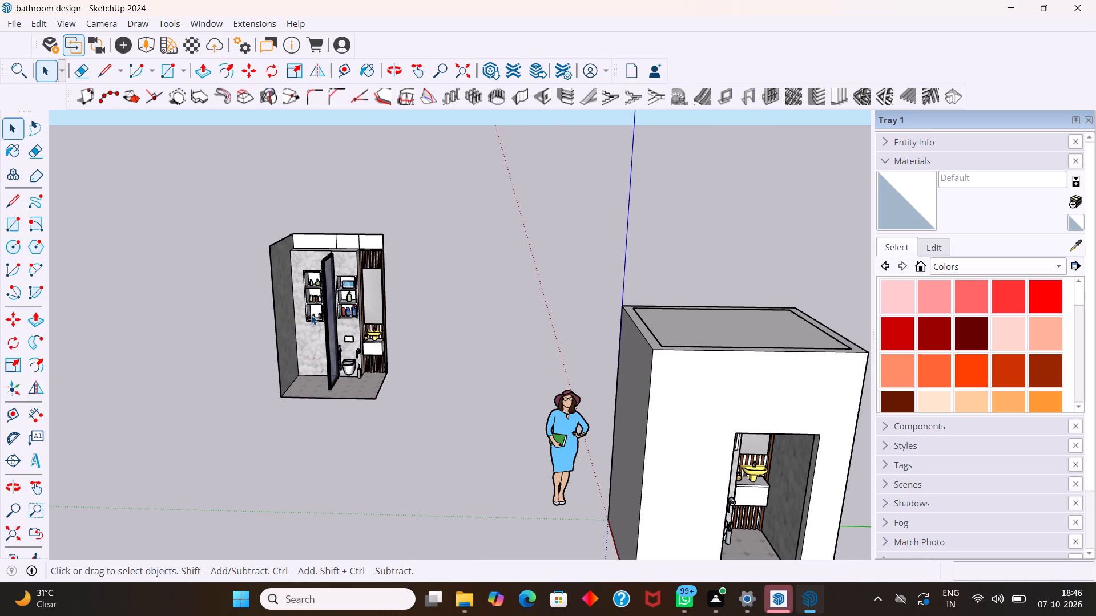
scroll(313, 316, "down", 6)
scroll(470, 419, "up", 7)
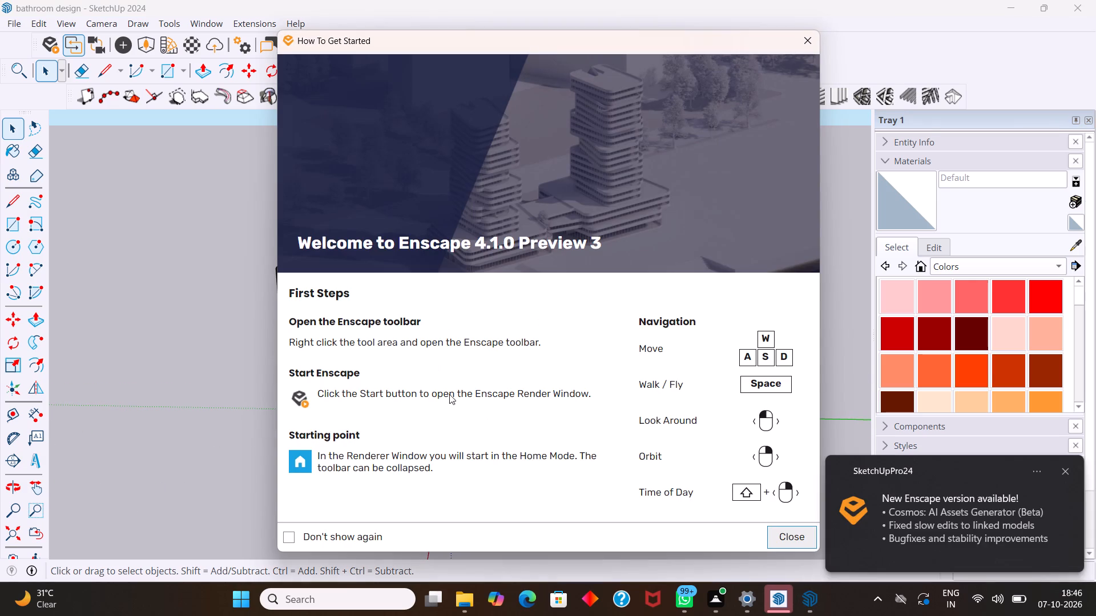
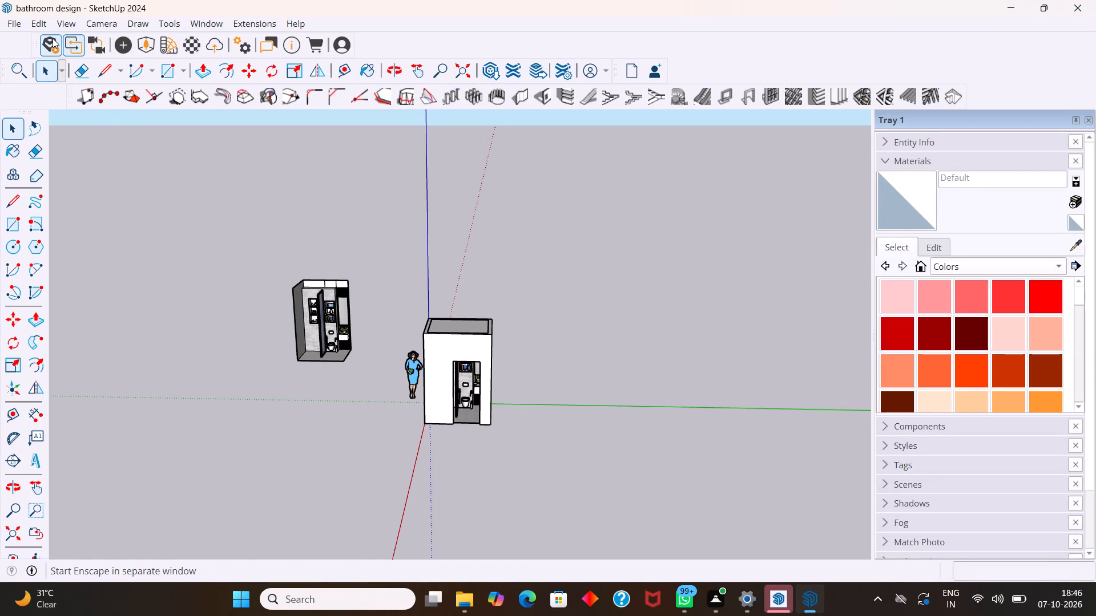
Open the open-fronted bathroom copy for editing and start Enscape in a separate window.
scroll(382, 356, "up", 8)
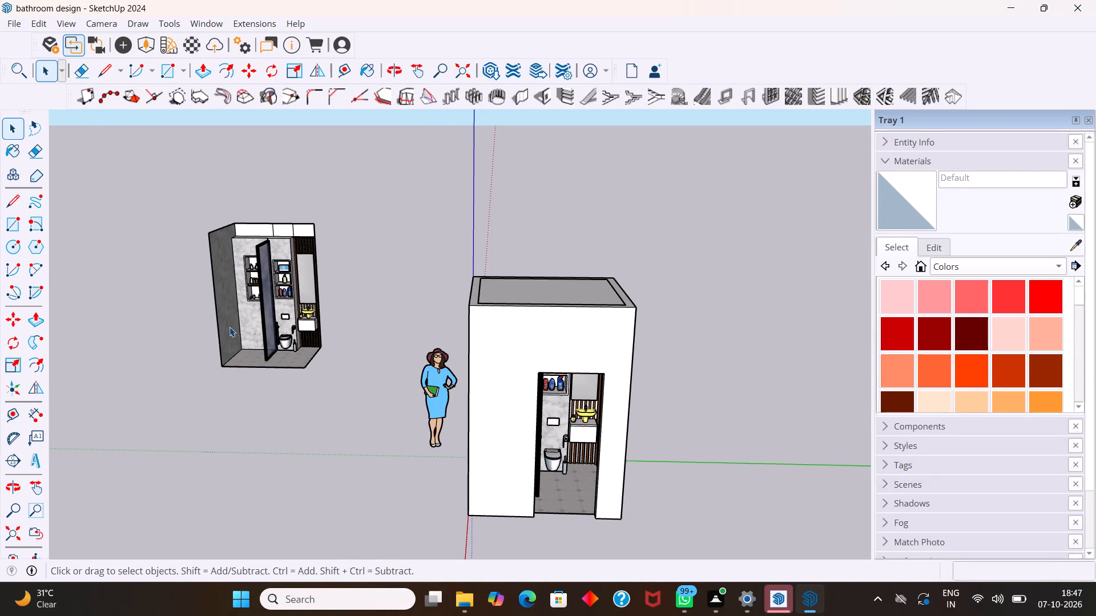
double_click(273, 292)
left_click(54, 48)
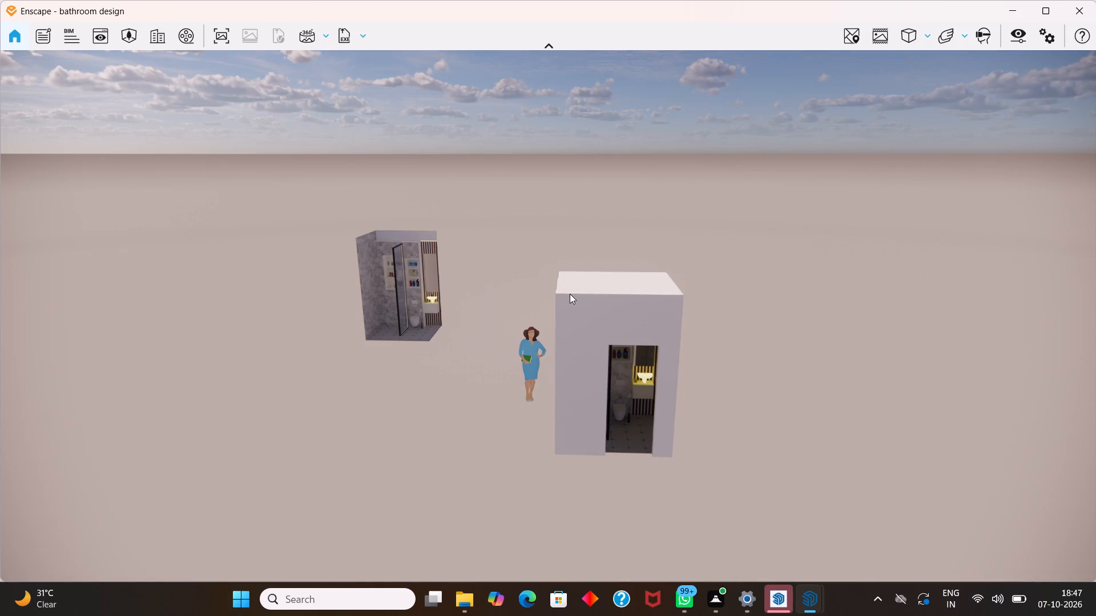
Examine the enclosed bathroom and its doorway in the Enscape view, moving closer to the interior.
middle_click_drag(603, 418, 534, 270)
scroll(634, 407, "up", 6)
middle_click_drag(627, 392, 502, 205)
scroll(688, 419, "up", 5)
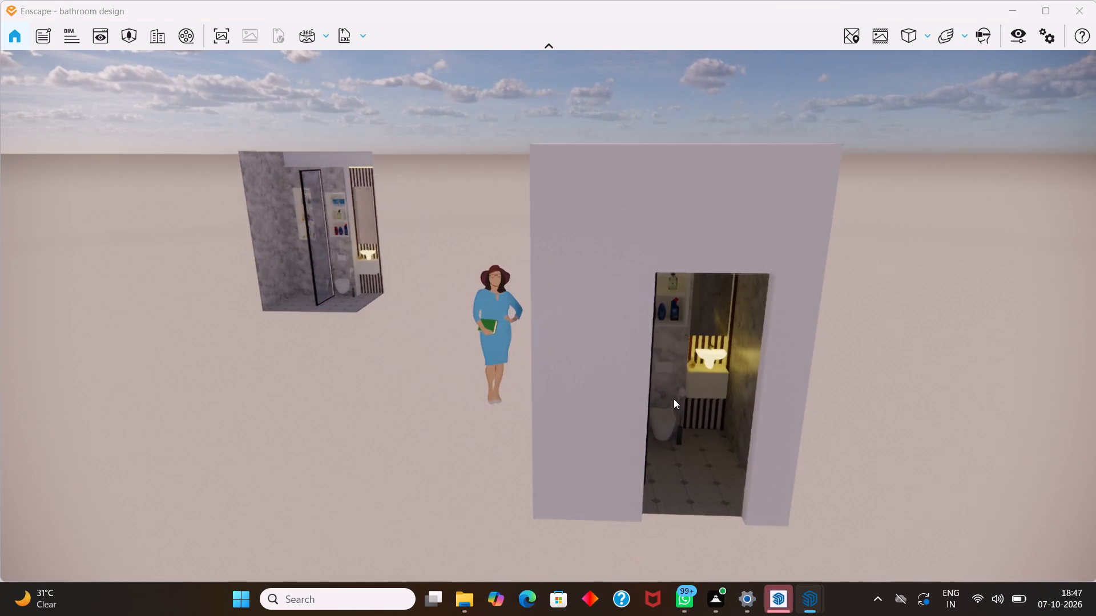
scroll(674, 399, "up", 1)
scroll(680, 402, "down", 7)
scroll(555, 426, "up", 4)
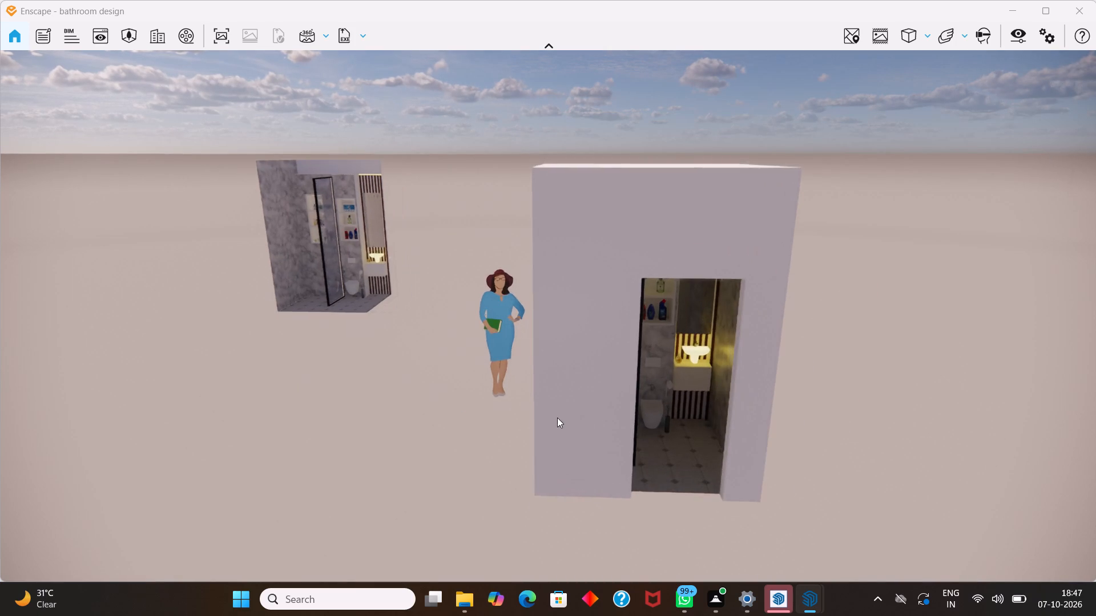
scroll(557, 418, "up", 5)
scroll(620, 401, "up", 2)
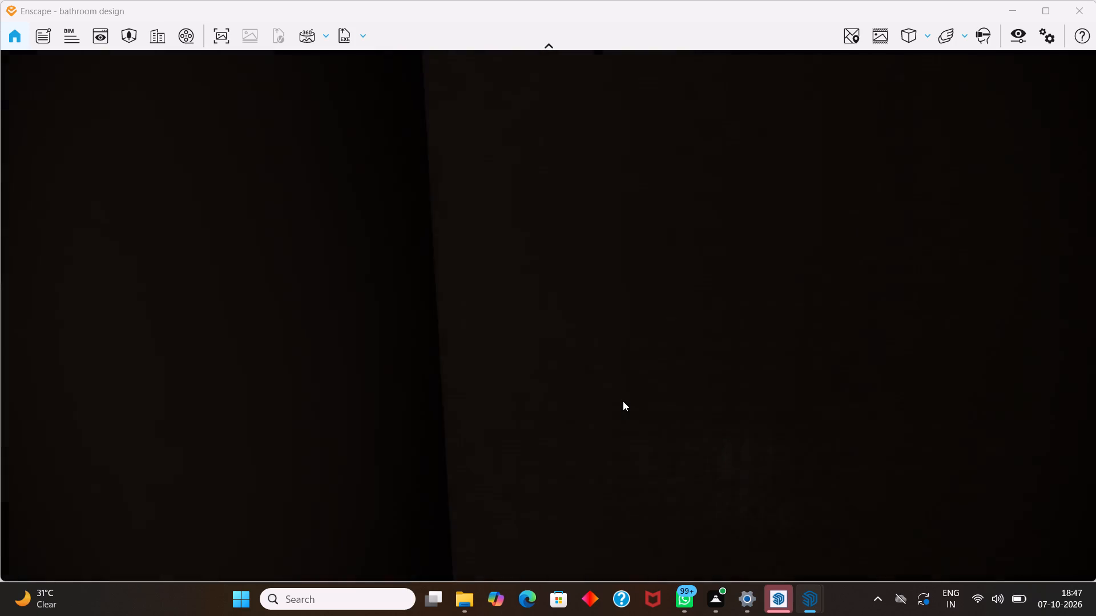
scroll(613, 400, "down", 1)
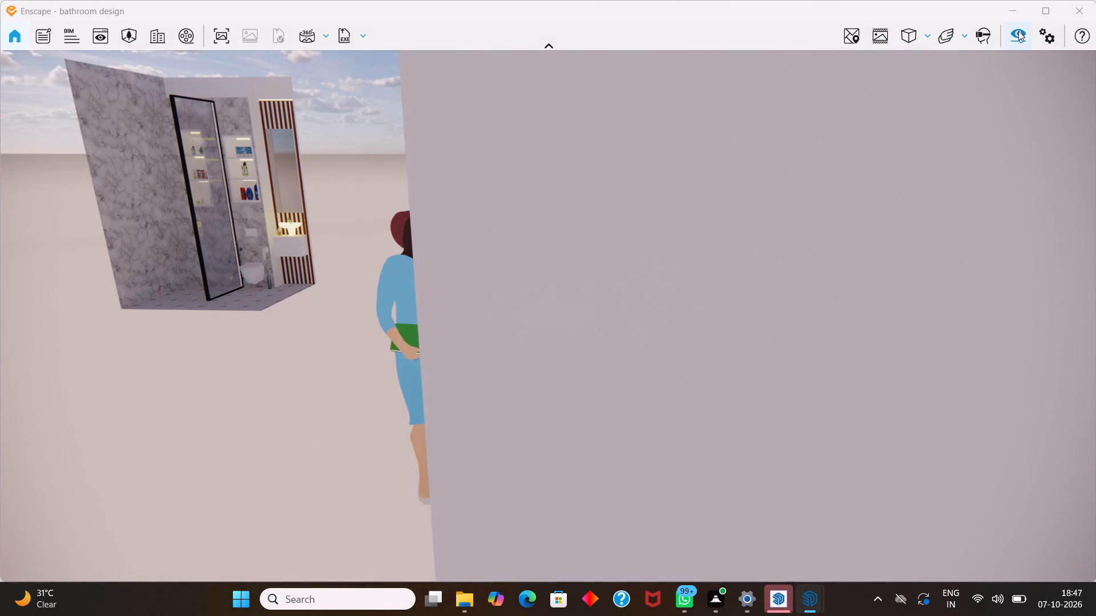
Set the rendering quality to Ultra in the Enscape visual settings, leaving the style mode at None.
left_click(1018, 29)
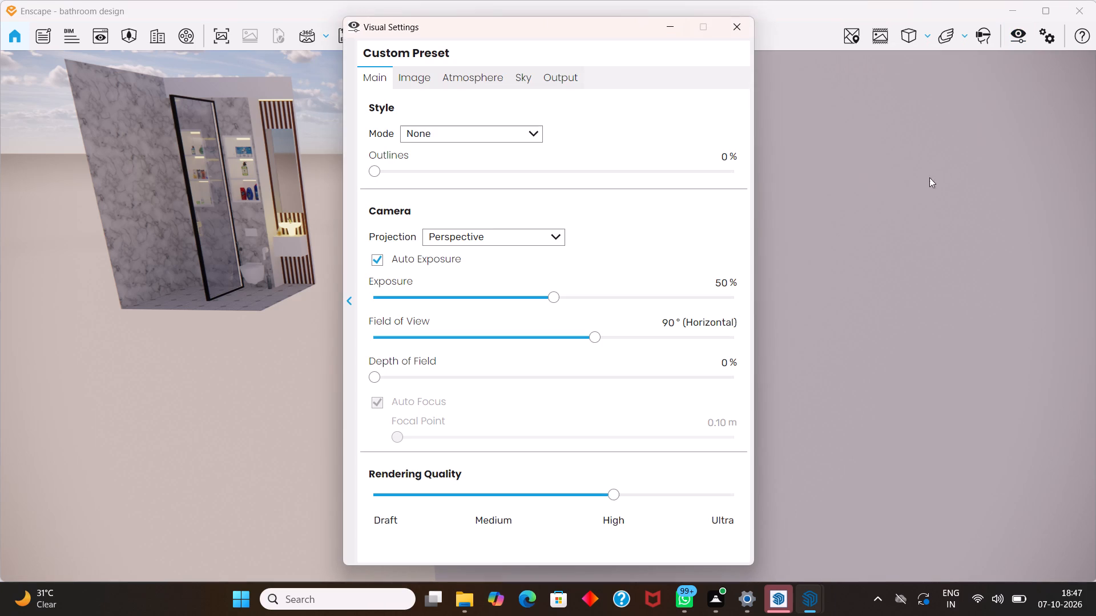
left_click(512, 138)
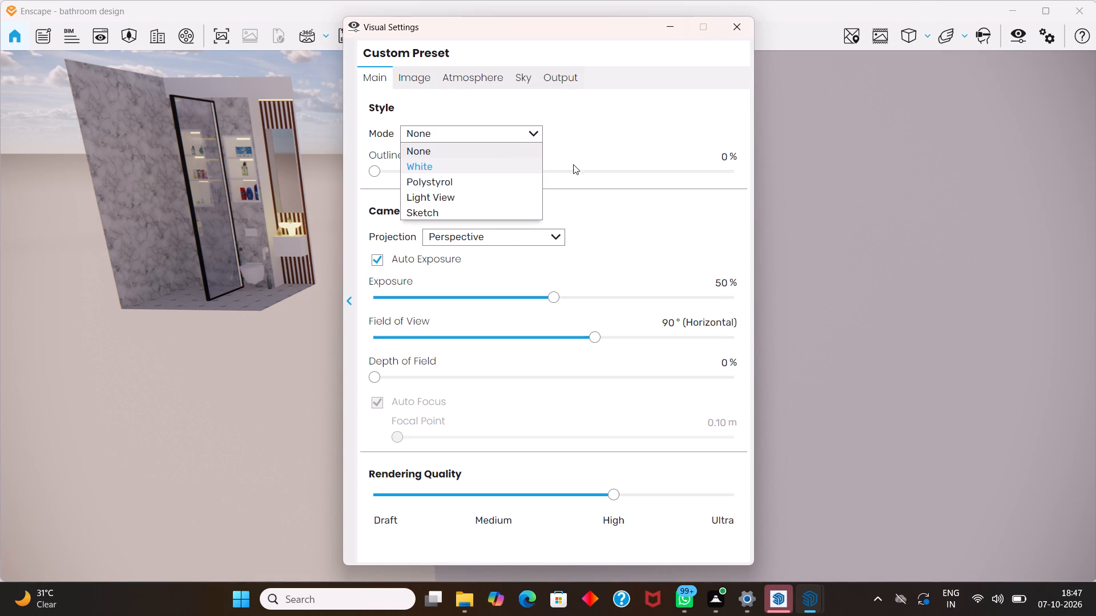
left_click(619, 144)
scroll(575, 261, "down", 3)
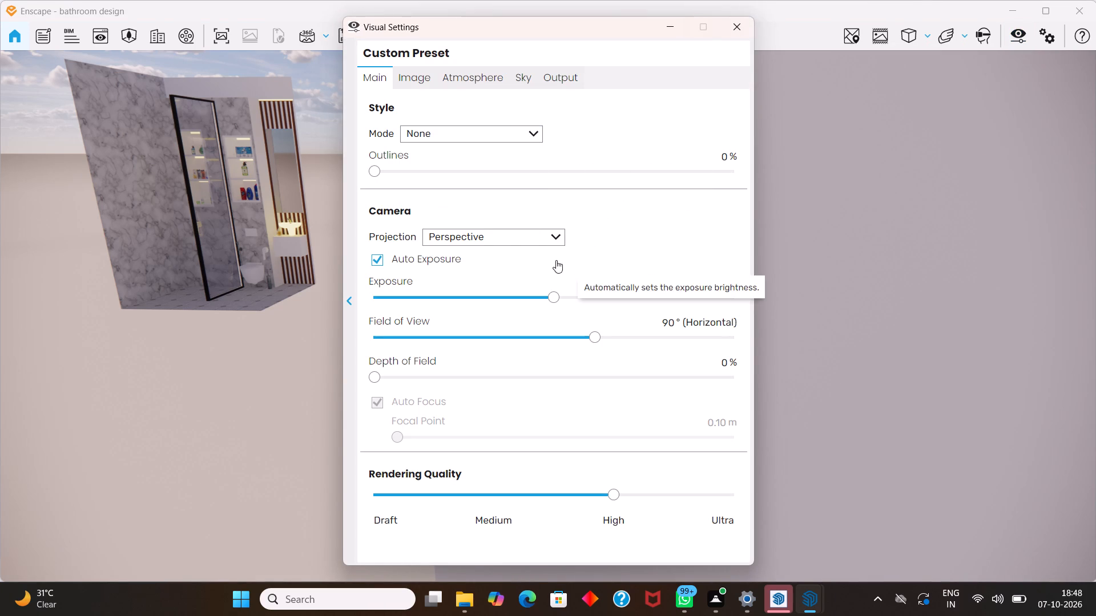
scroll(536, 244, "down", 3)
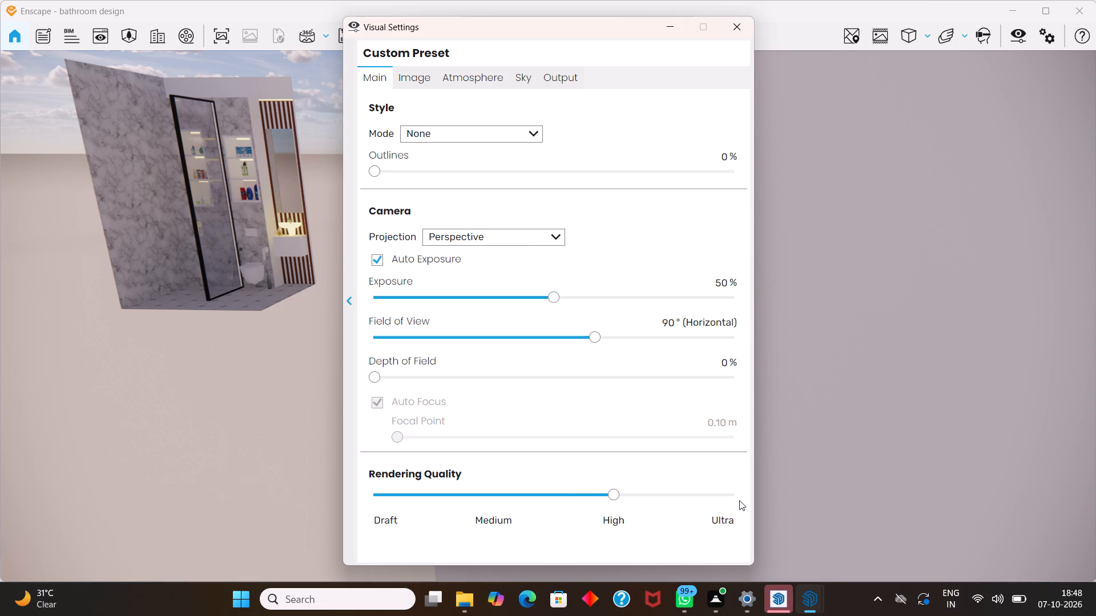
left_click(739, 500)
left_click(725, 495)
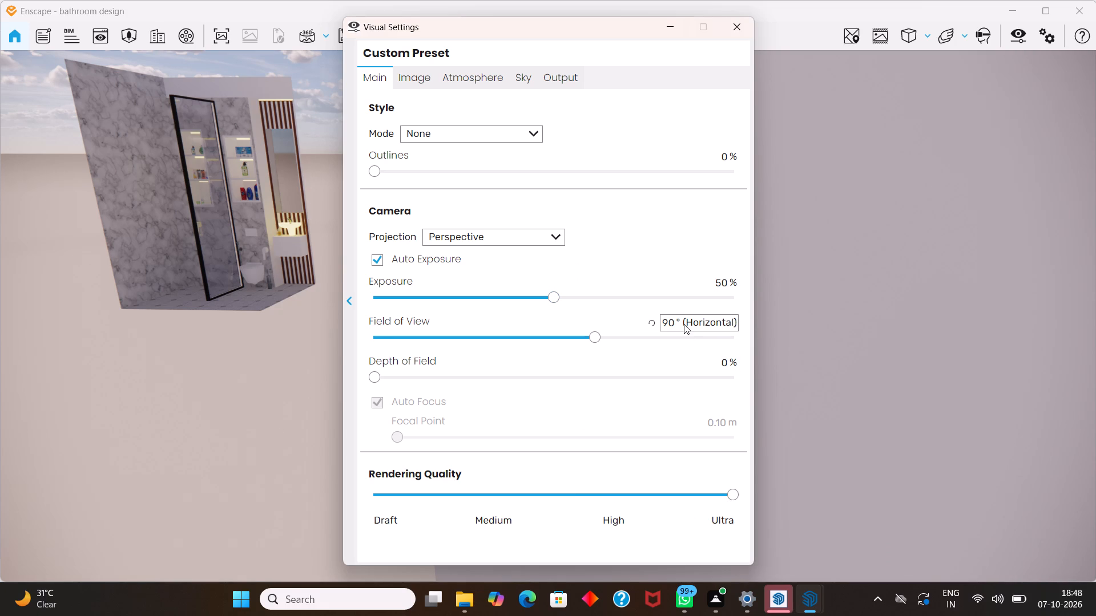
Widen the camera's horizontal field of view to 124°.
left_click(690, 334)
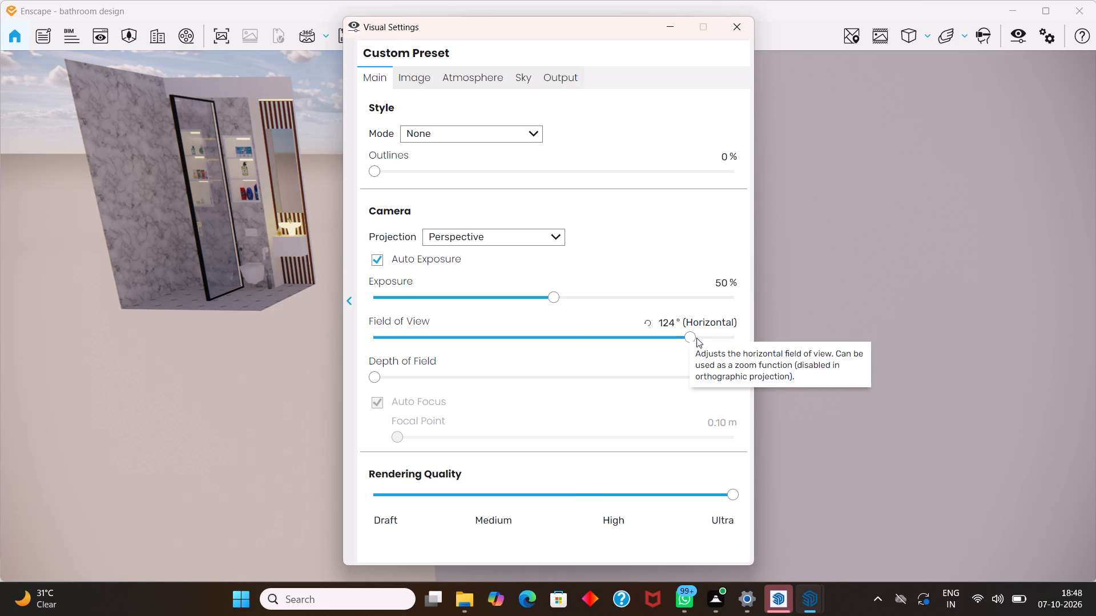
left_click(696, 338)
left_click(696, 338)
left_click(696, 338)
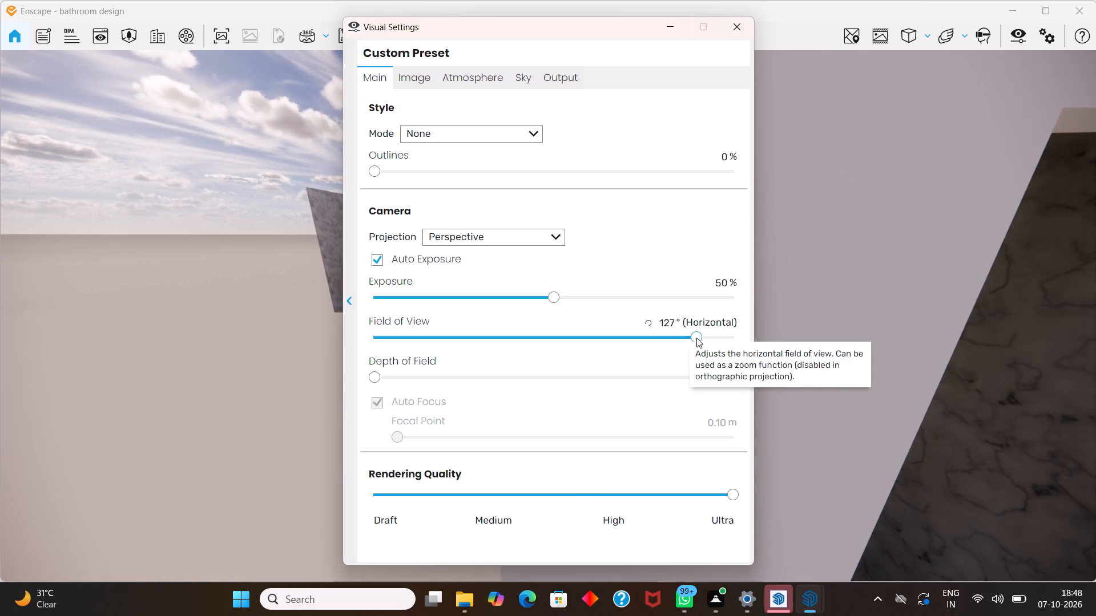
left_click(695, 338)
left_click(694, 338)
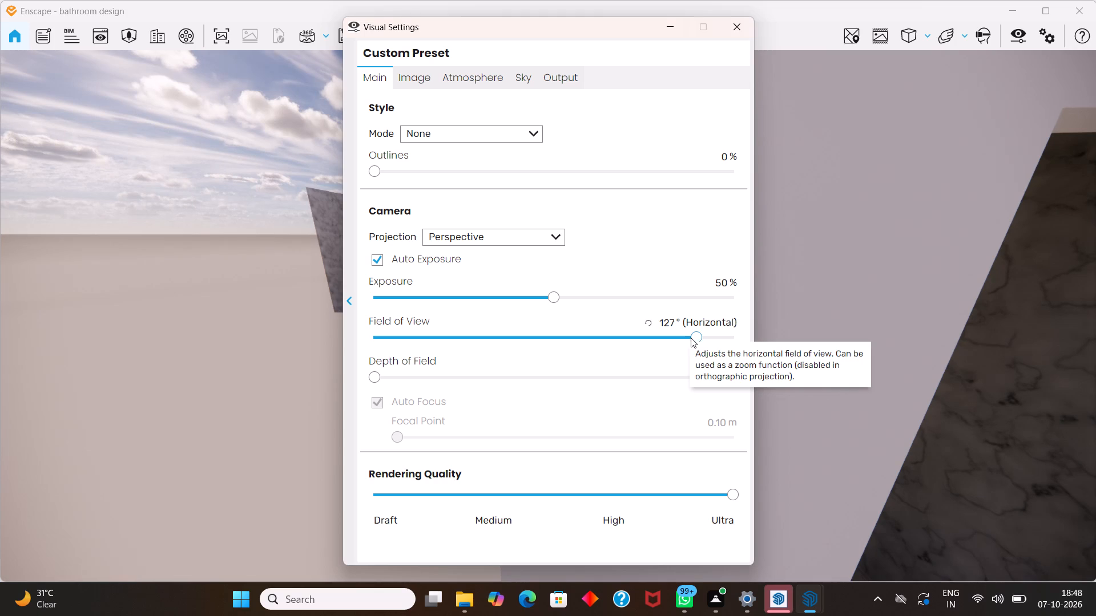
left_click(690, 337)
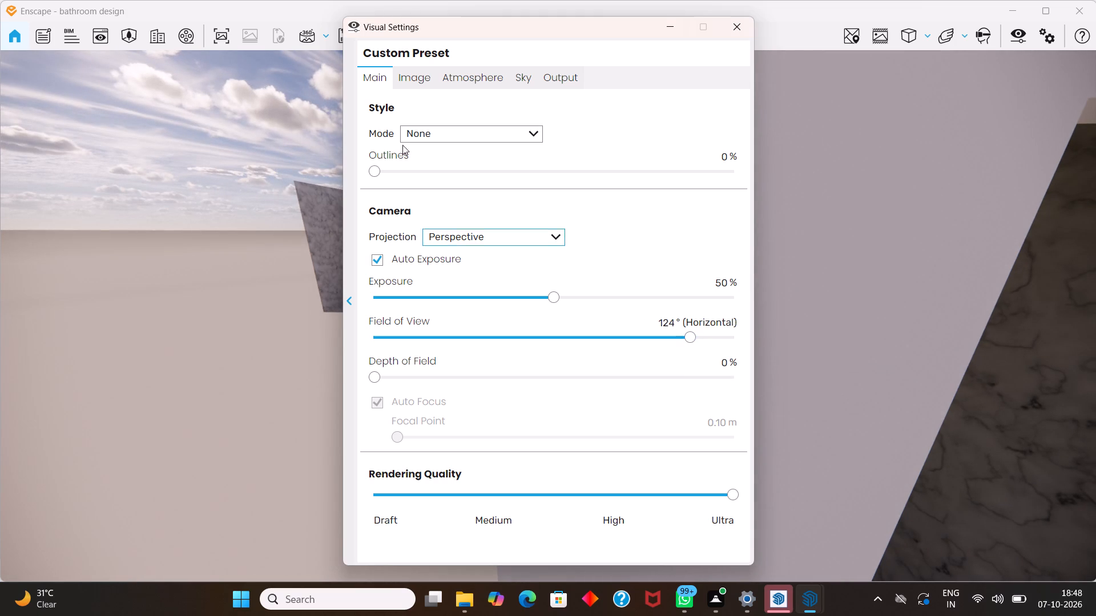
Reduce the image effects to 1% motion blur and 0% lens flare, bloom, vignette and chromatic aberration.
left_click(415, 77)
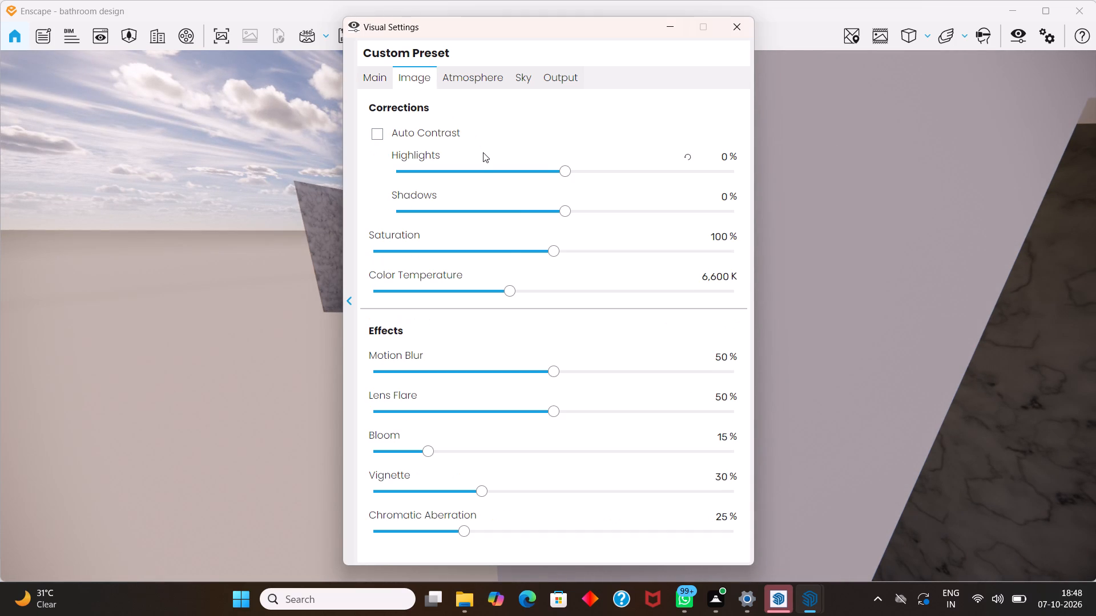
scroll(494, 285, "down", 3)
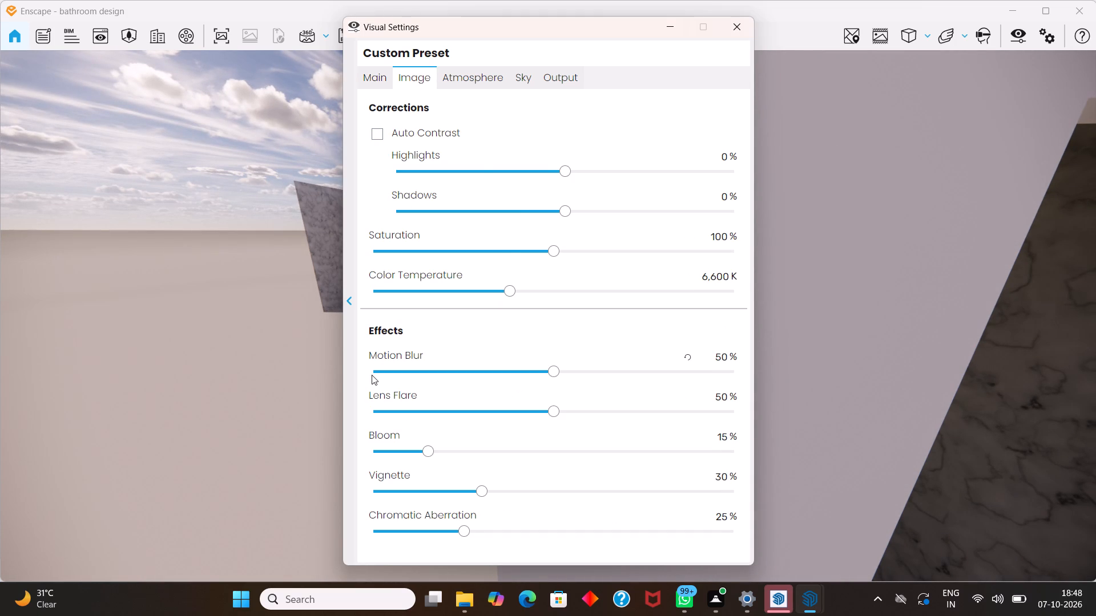
left_click(372, 375)
left_click(381, 370)
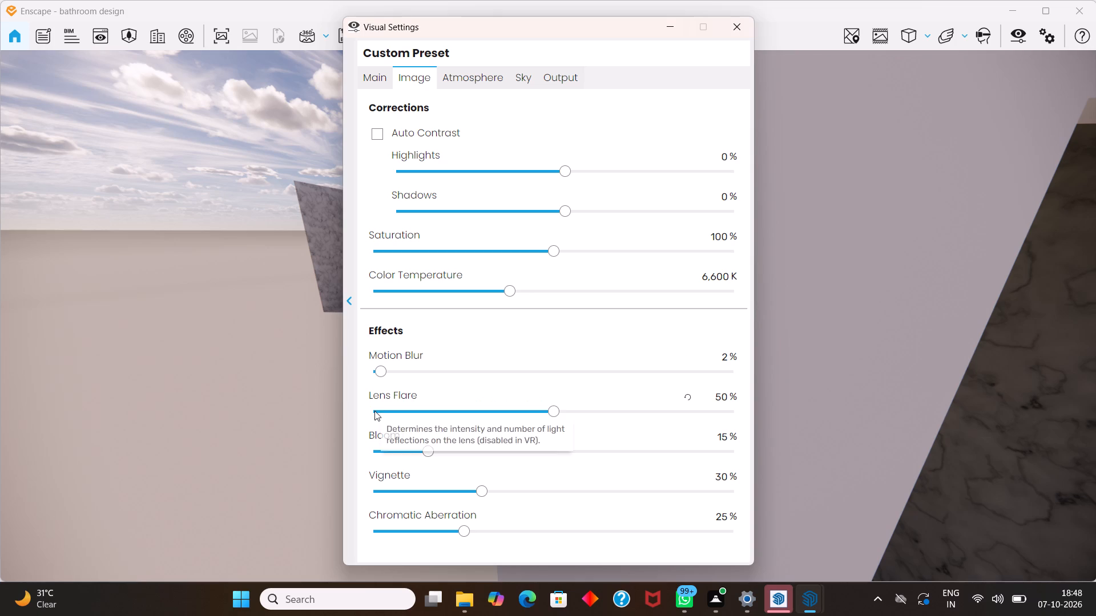
left_click(374, 411)
left_click(377, 373)
left_click(370, 451)
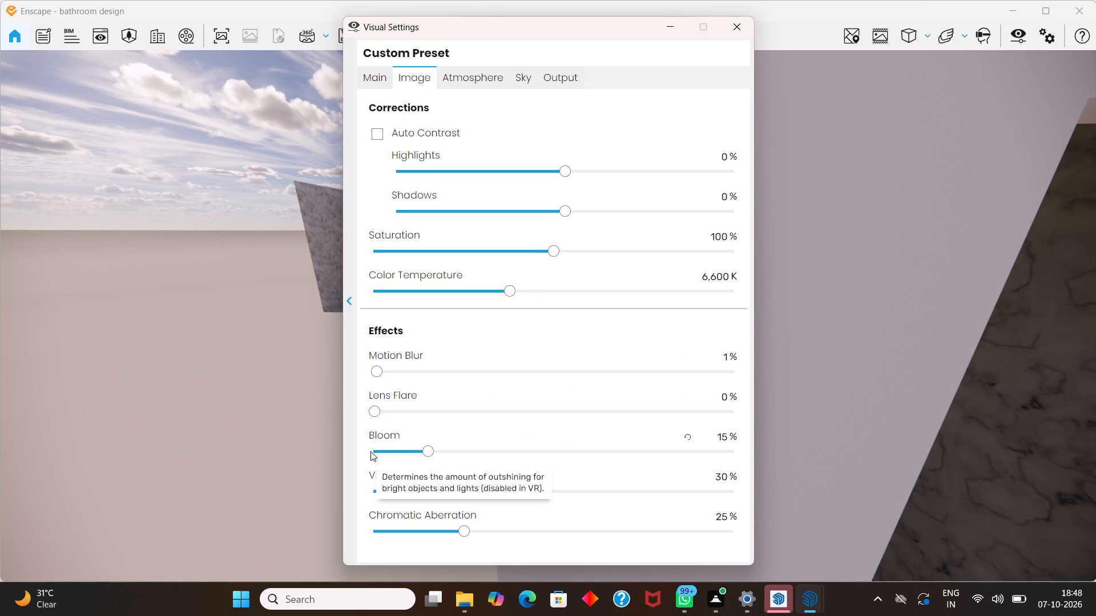
left_click(372, 491)
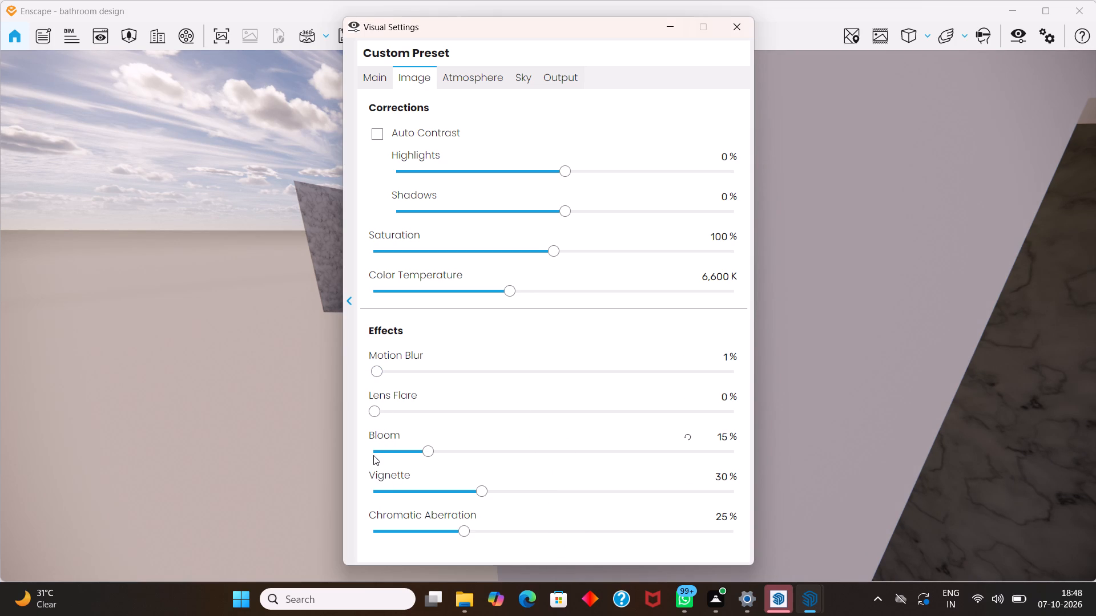
left_click(373, 452)
left_click(376, 491)
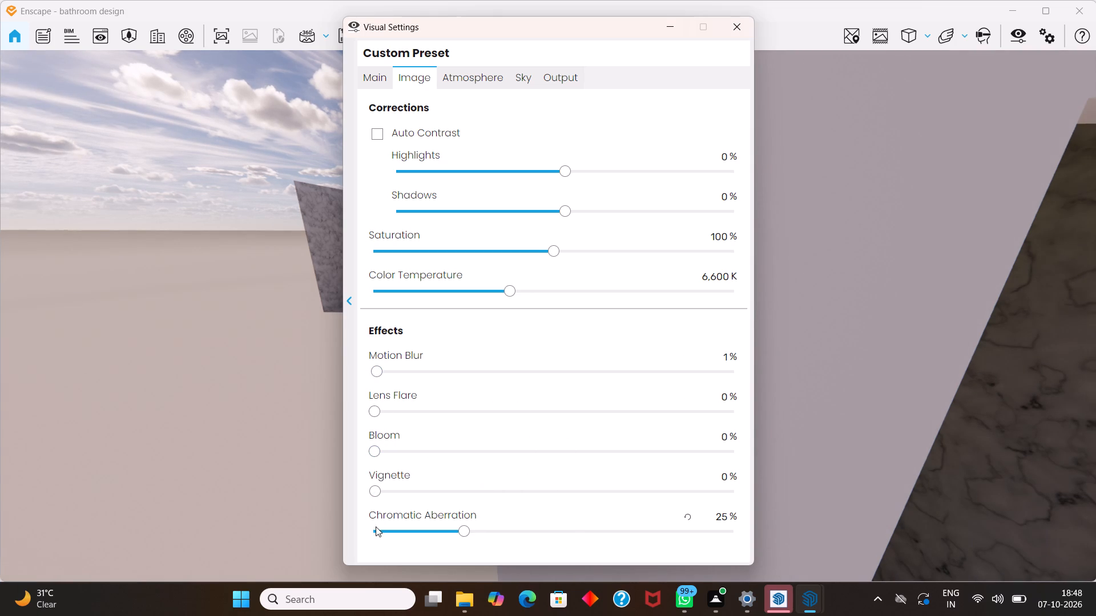
left_click(374, 533)
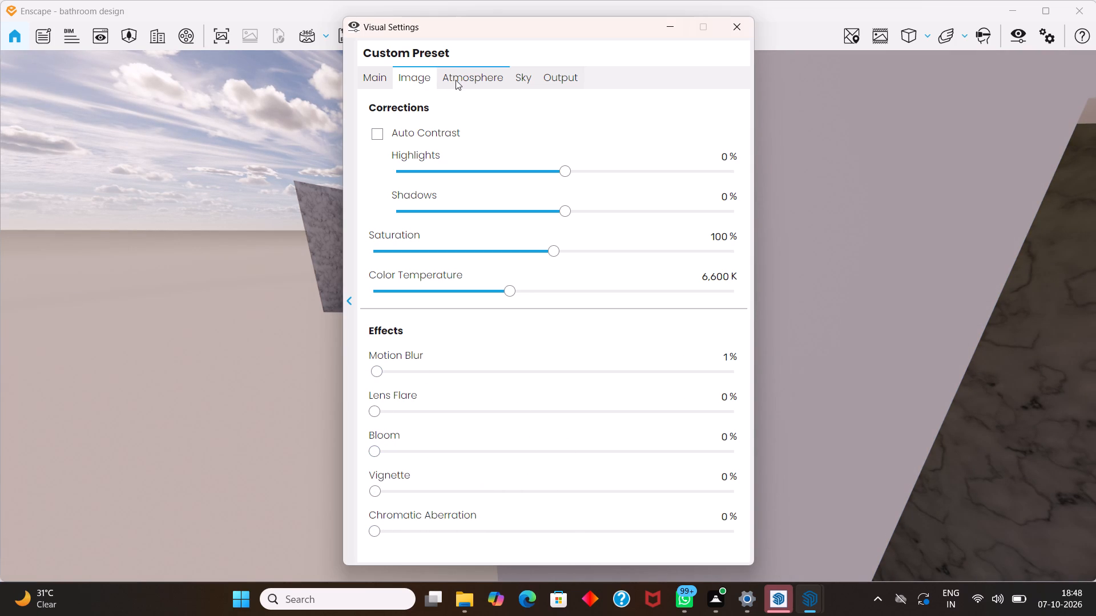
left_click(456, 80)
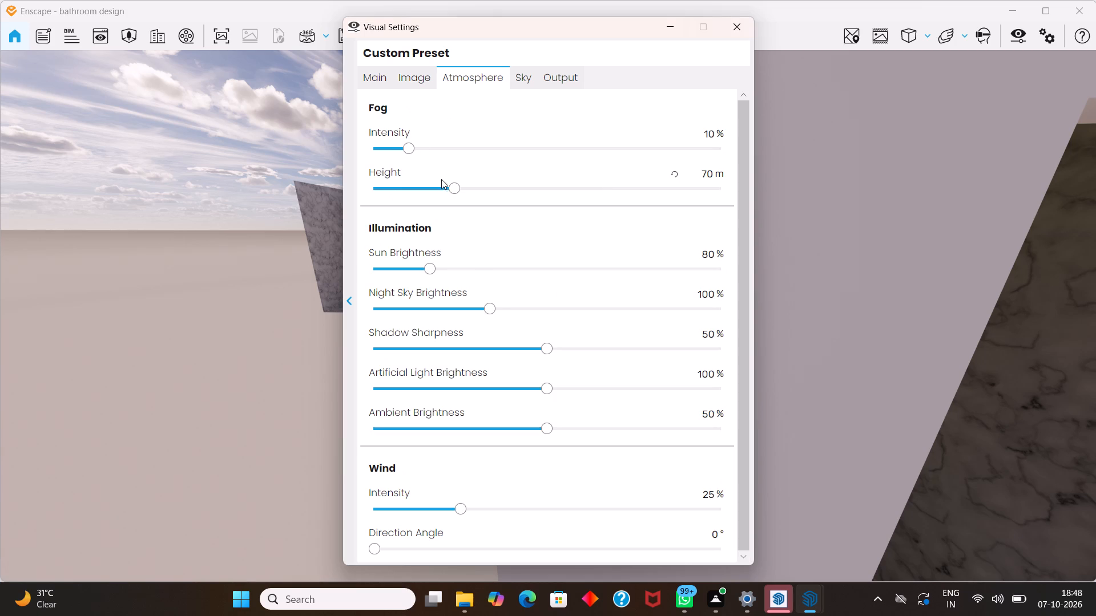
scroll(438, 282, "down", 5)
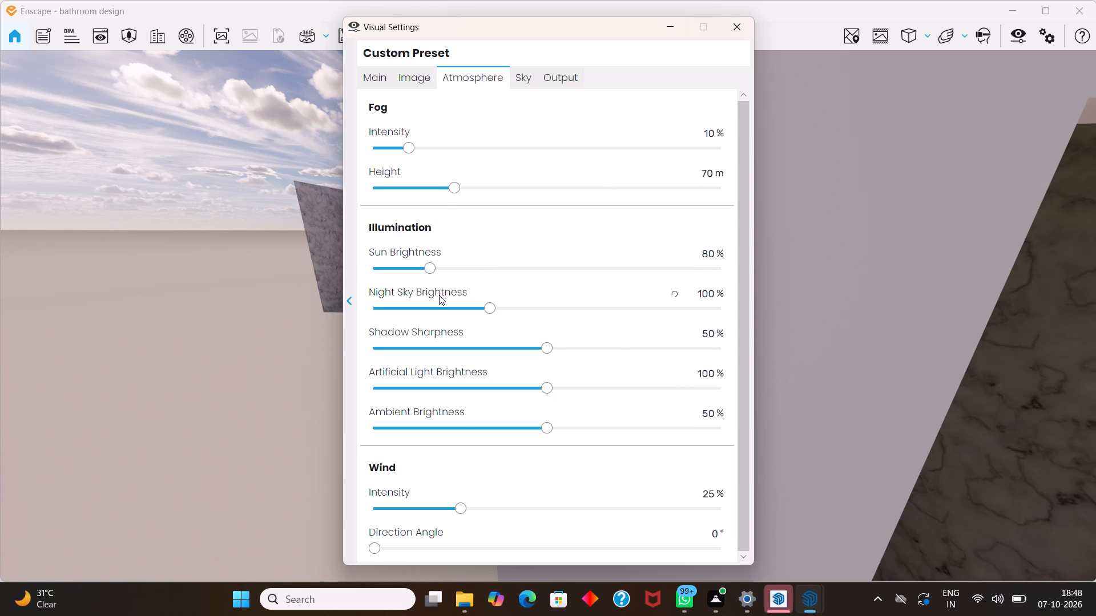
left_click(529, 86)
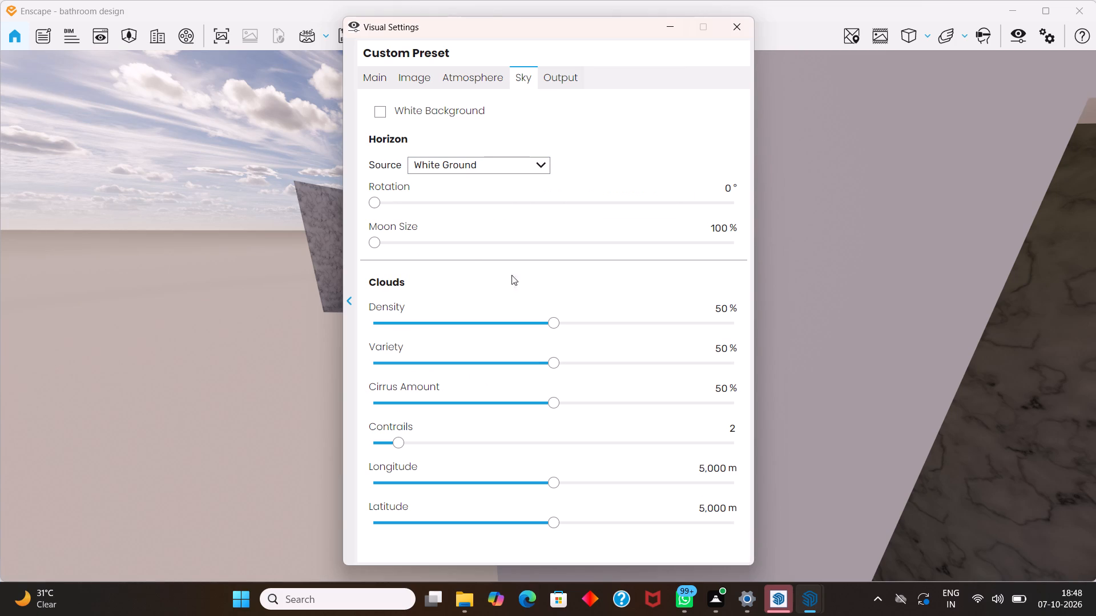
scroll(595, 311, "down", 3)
Set the output resolution to Ultra HD and the panorama resolution to High, and close the visual settings.
left_click(560, 84)
left_click(505, 124)
left_click(505, 132)
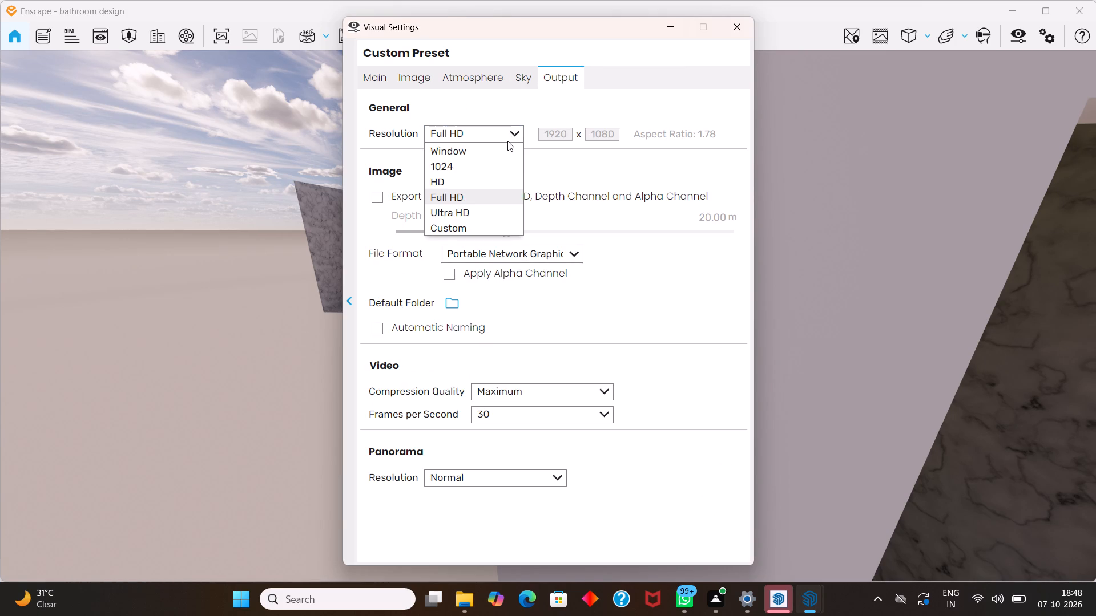
left_click(509, 210)
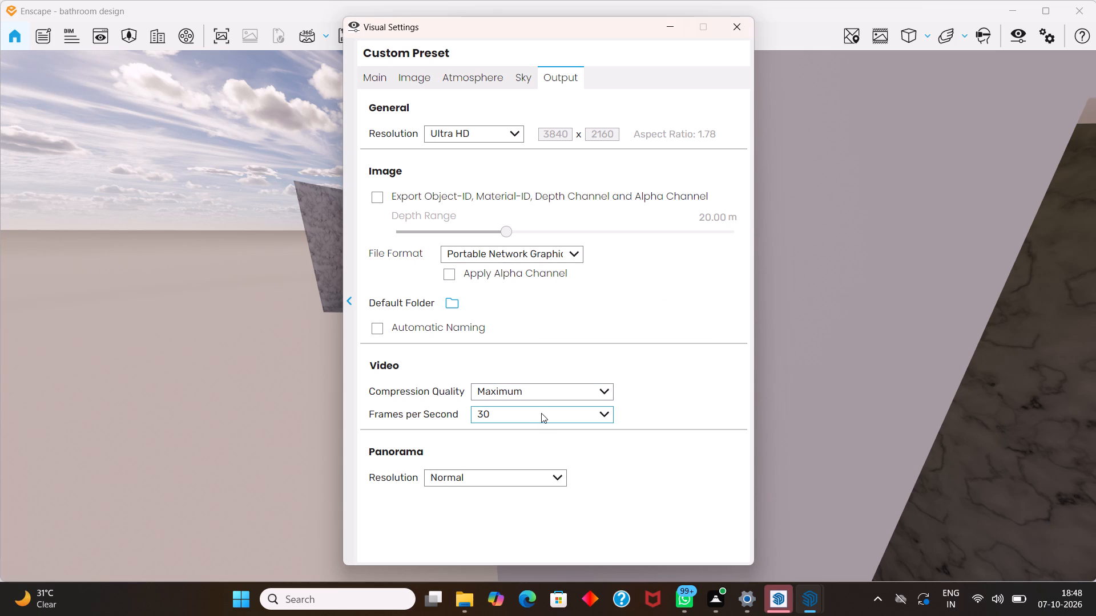
left_click(497, 481)
left_click(483, 523)
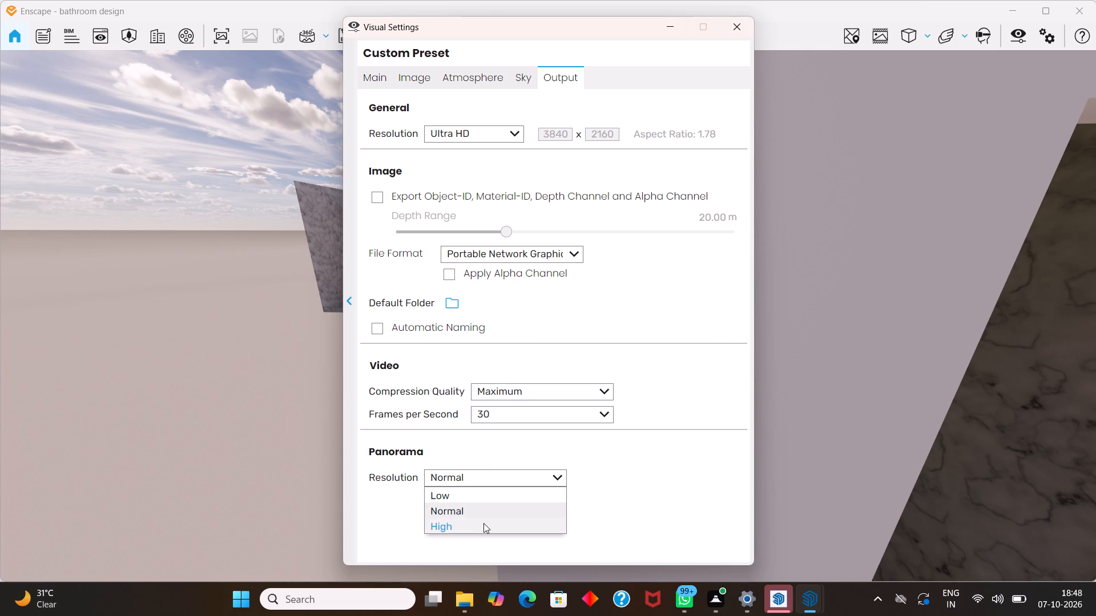
left_click(730, 27)
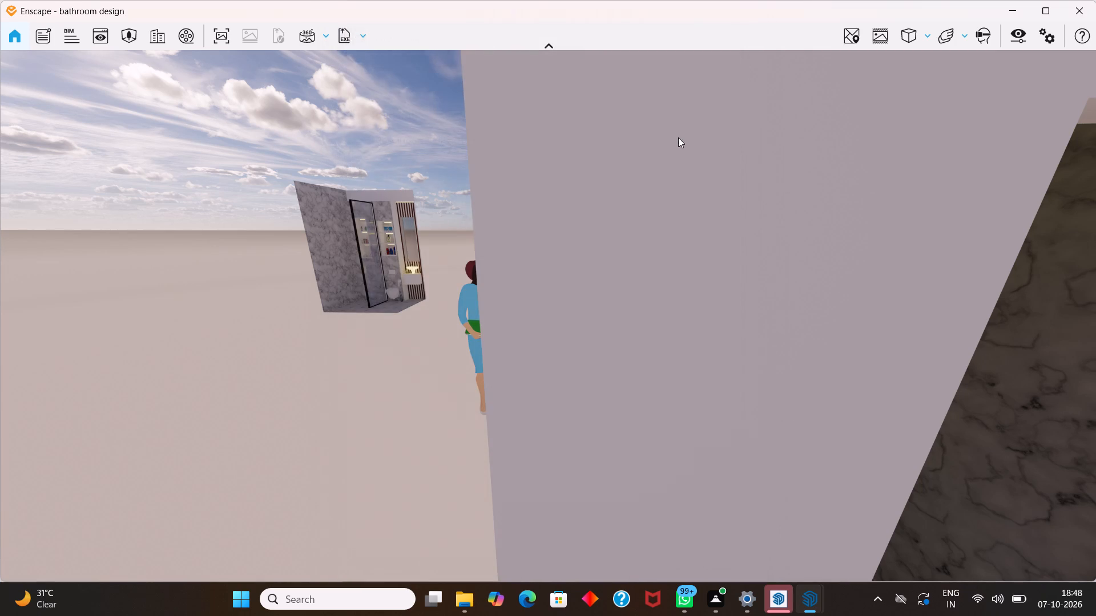
Examine the enclosed bathroom from outside and inside in the Enscape view with the new visual settings.
scroll(602, 216, "down", 10)
scroll(583, 327, "up", 2)
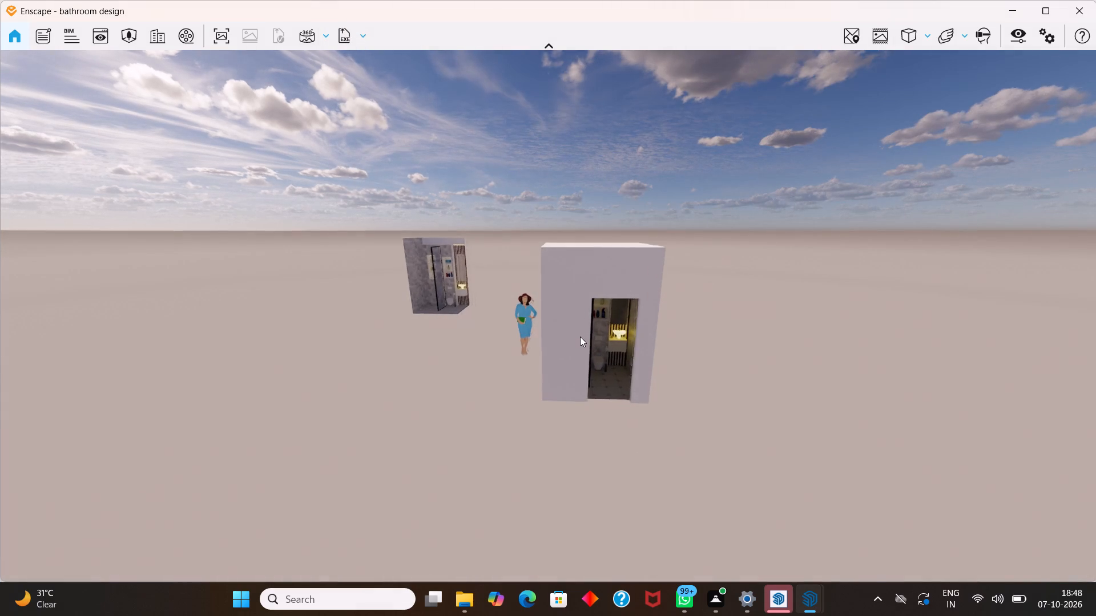
scroll(579, 335, "up", 8)
scroll(624, 326, "up", 2)
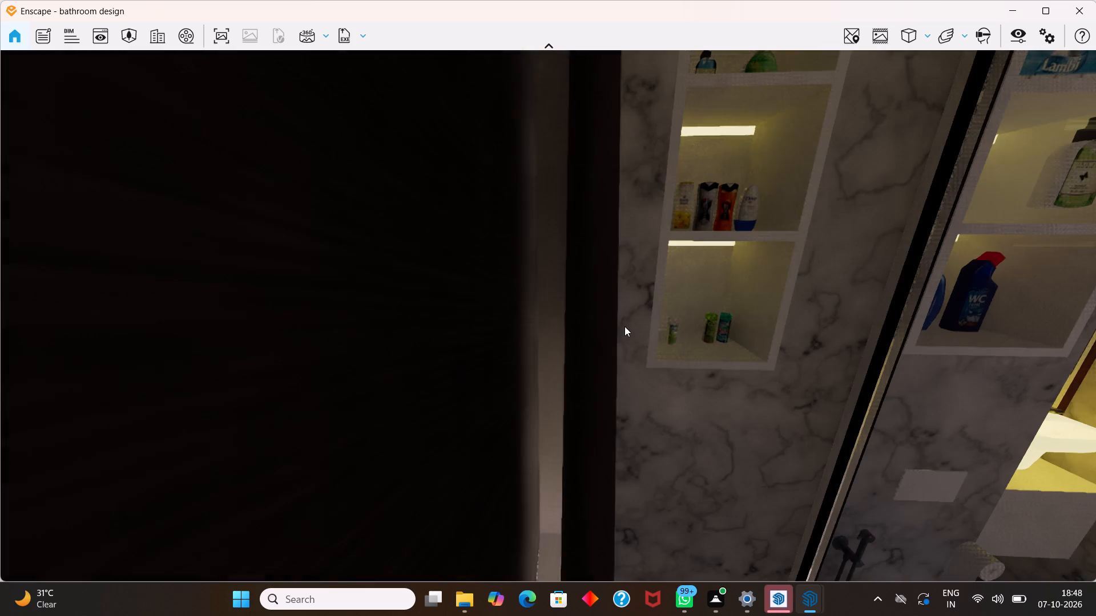
scroll(619, 319, "down", 2)
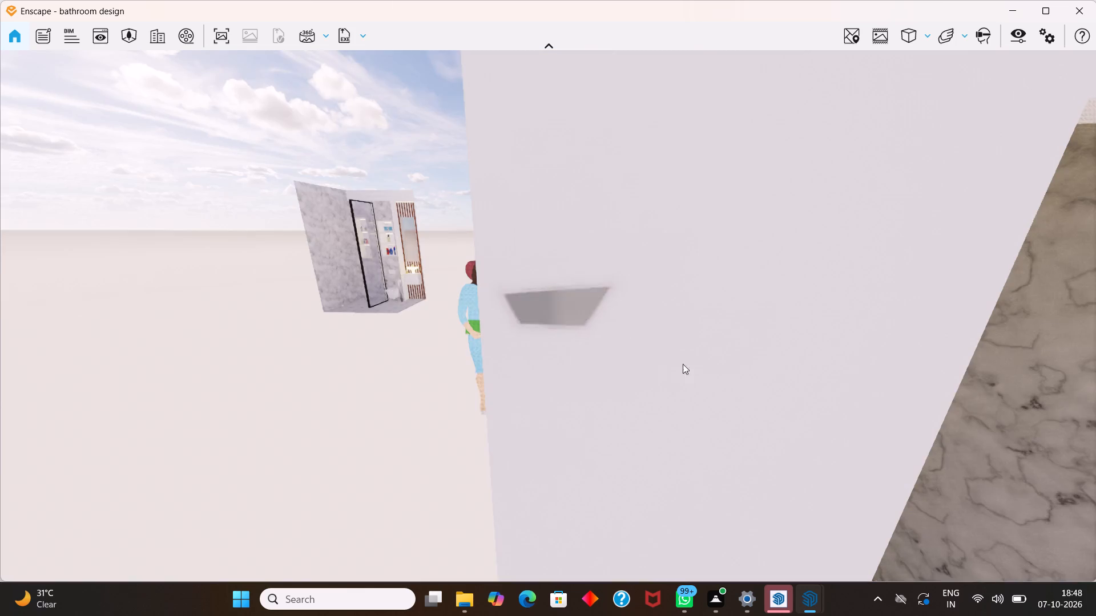
scroll(693, 339, "down", 9)
middle_click_drag(683, 365, 573, 346)
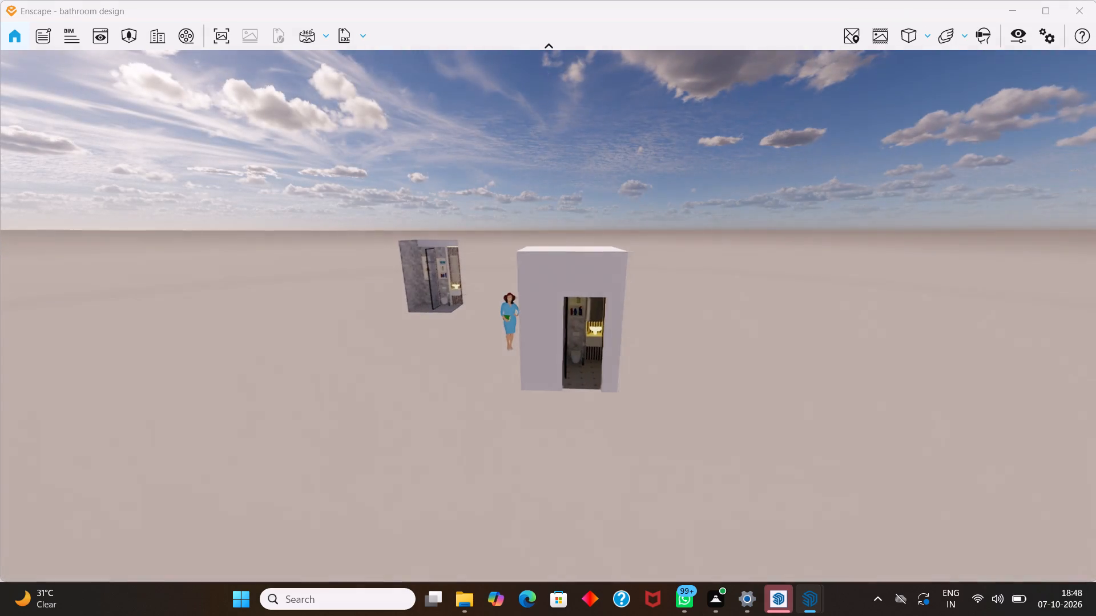
Examine the marble bathroom's interior through its doorway in the Enscape view.
middle_click_drag(573, 346, 522, 343)
scroll(678, 359, "up", 9)
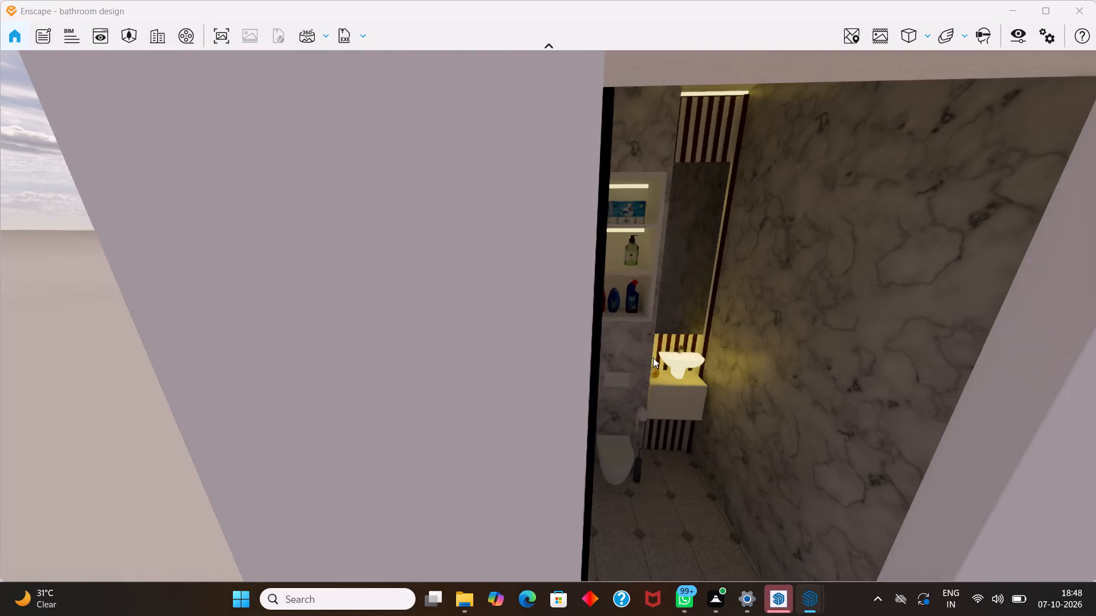
scroll(653, 356, "up", 1)
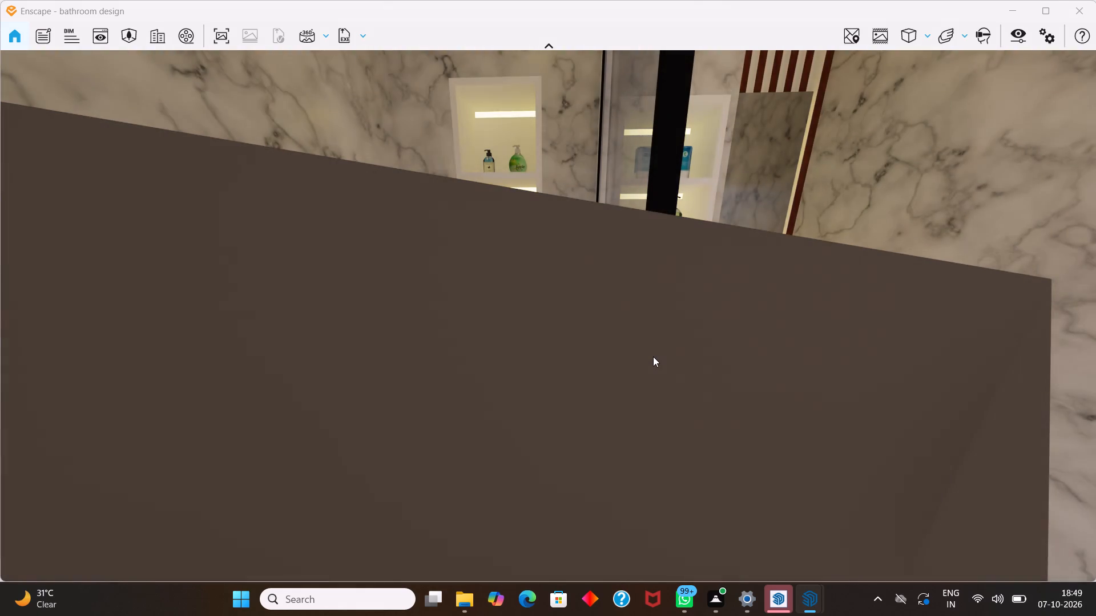
scroll(649, 355, "down", 1)
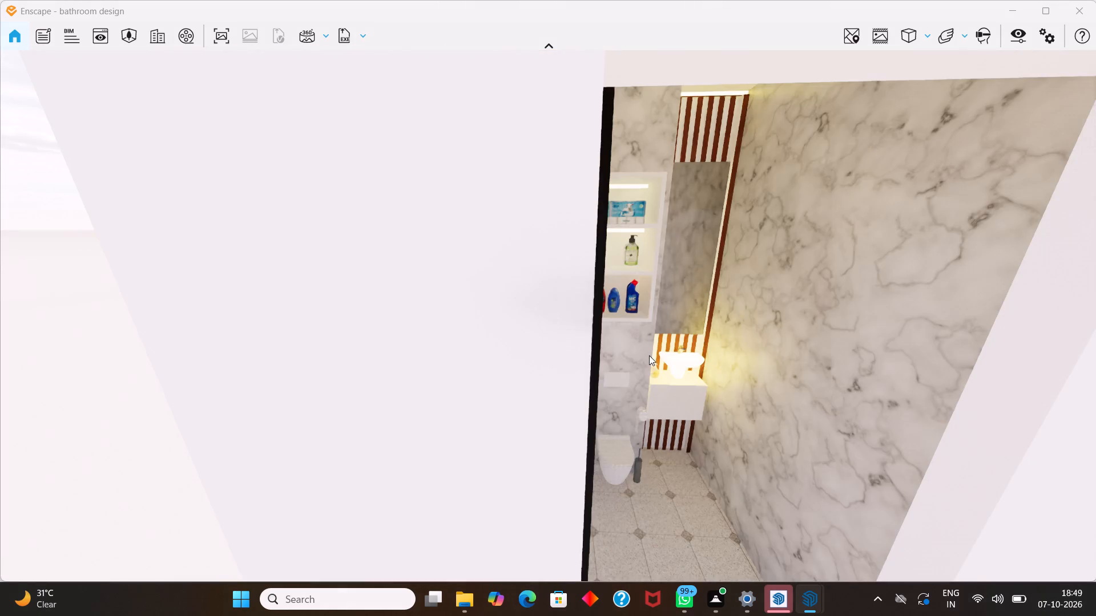
middle_click(652, 359)
middle_click_drag(649, 359, 583, 349)
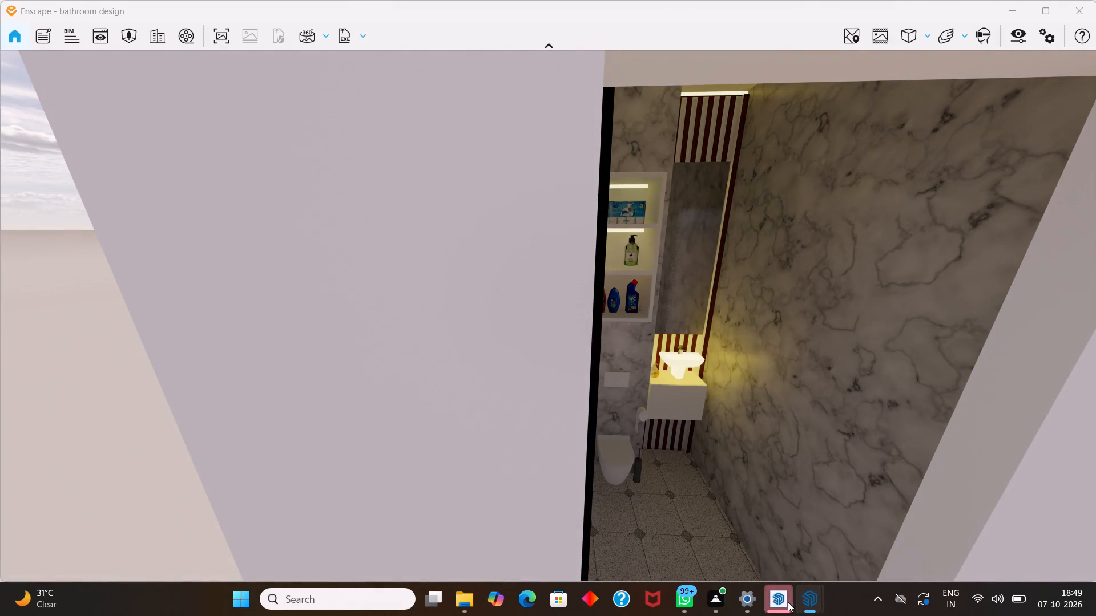
left_click(788, 601)
left_click(759, 547)
middle_click_drag(812, 512, 445, 300)
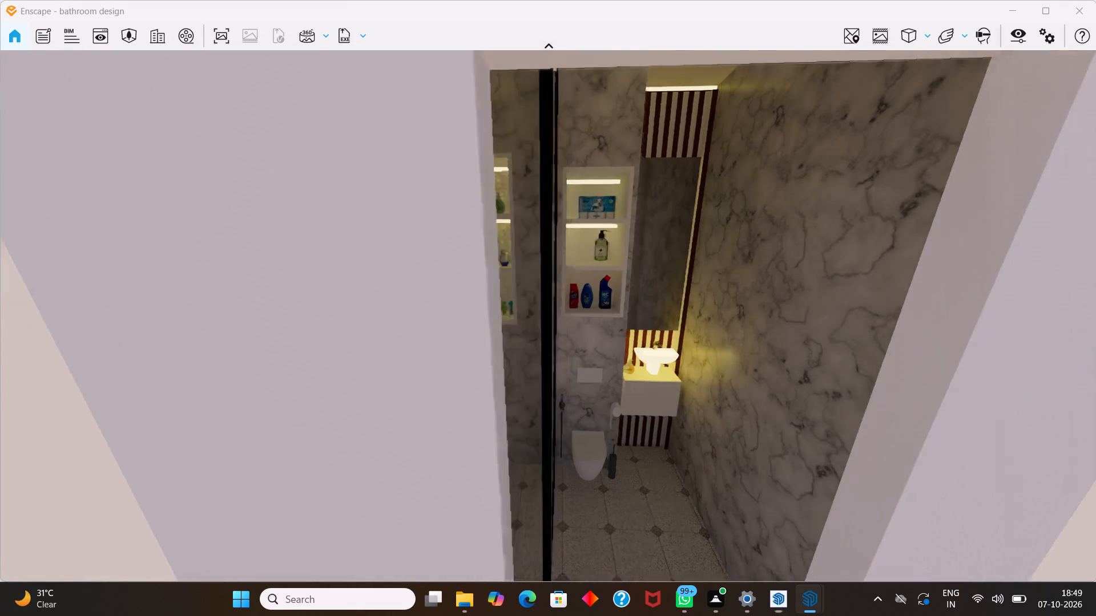
middle_click_drag(445, 300, 393, 292)
scroll(809, 499, "down", 2)
middle_click_drag(802, 498, 457, 313)
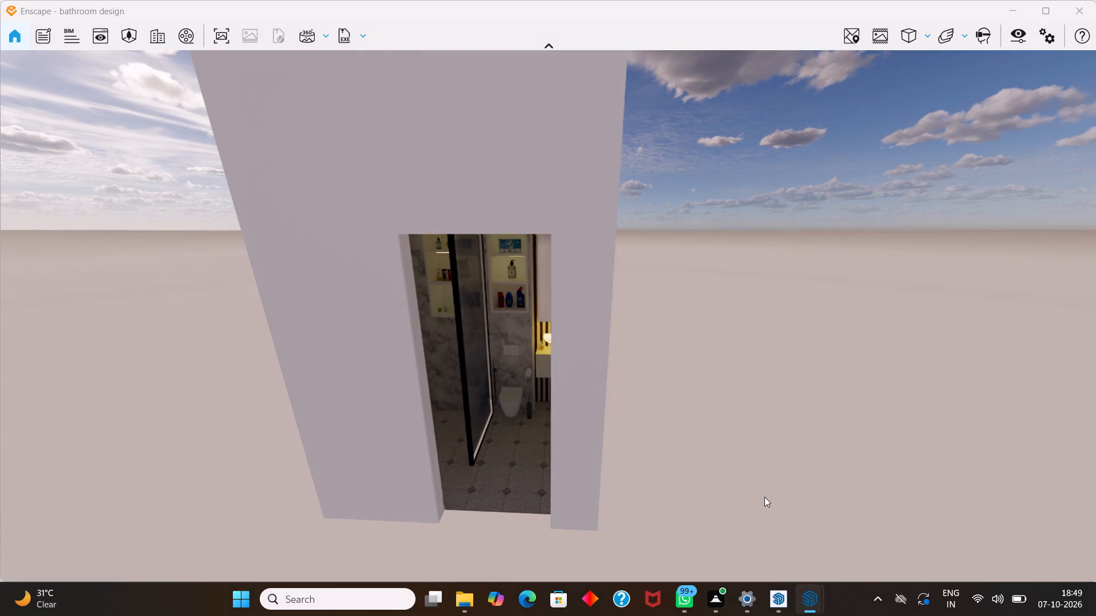
Switch to the SketchUp bathroom model and exit the group that is open for editing.
left_click(773, 594)
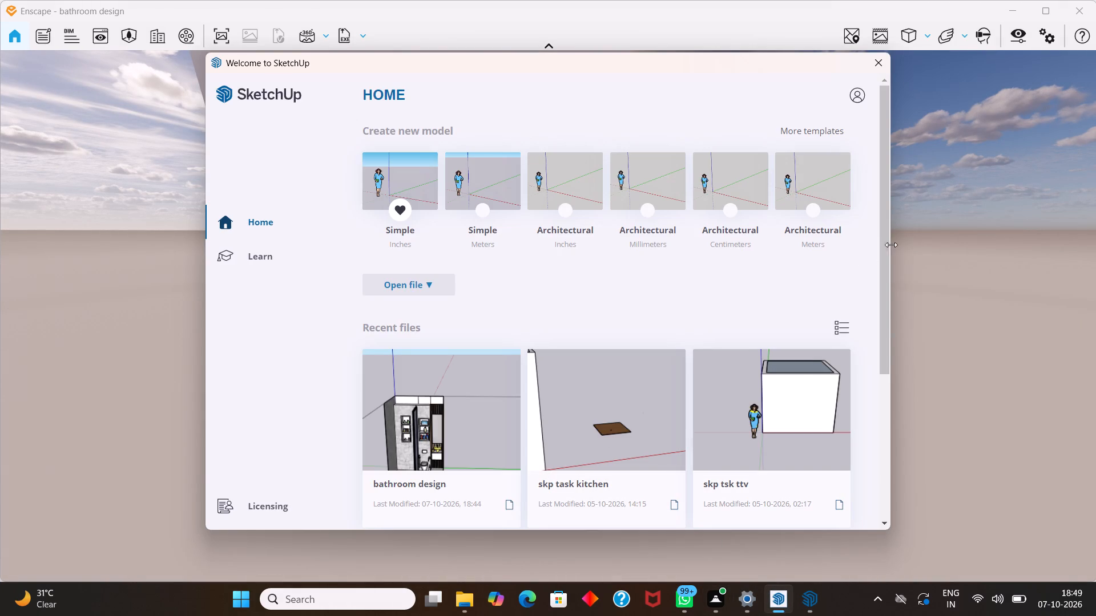
left_click(958, 268)
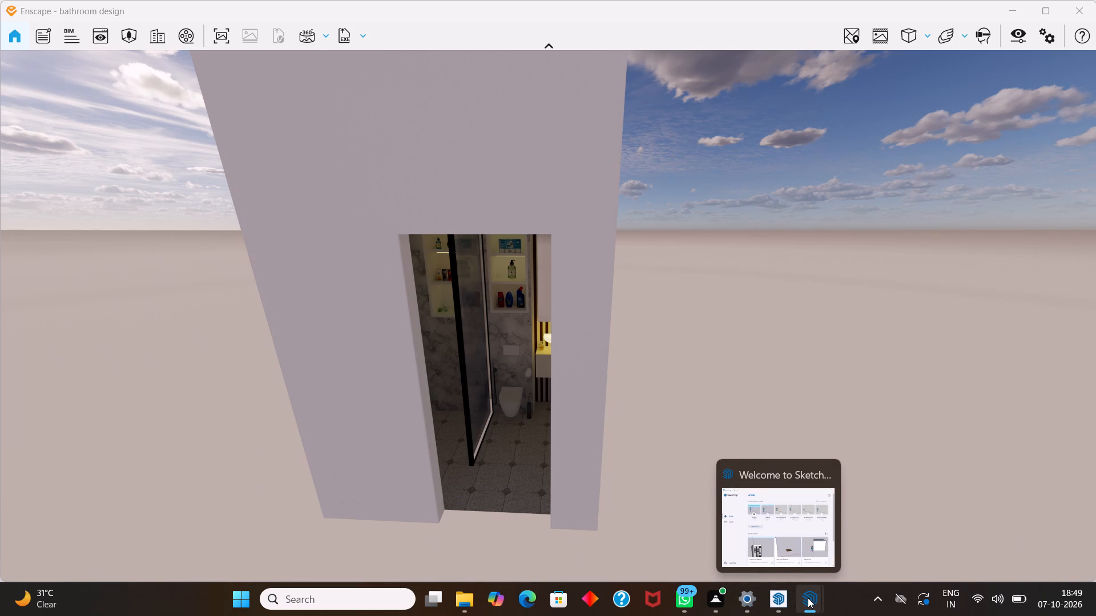
left_click(748, 540)
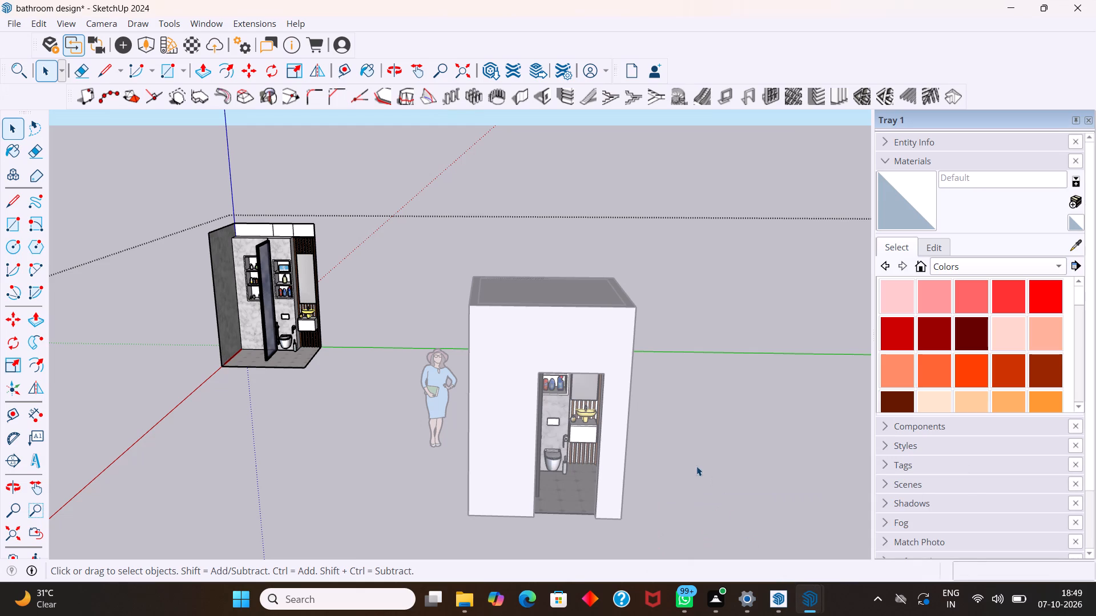
scroll(696, 456, "down", 4)
left_click(454, 431)
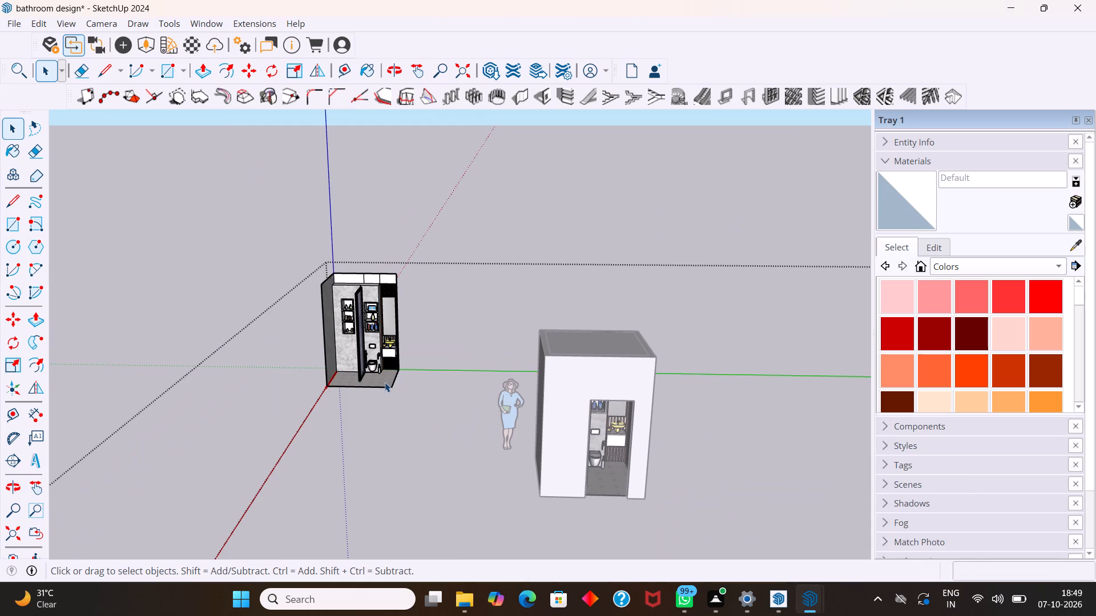
left_click(386, 421)
left_click(392, 435)
left_click(425, 468)
key("space")
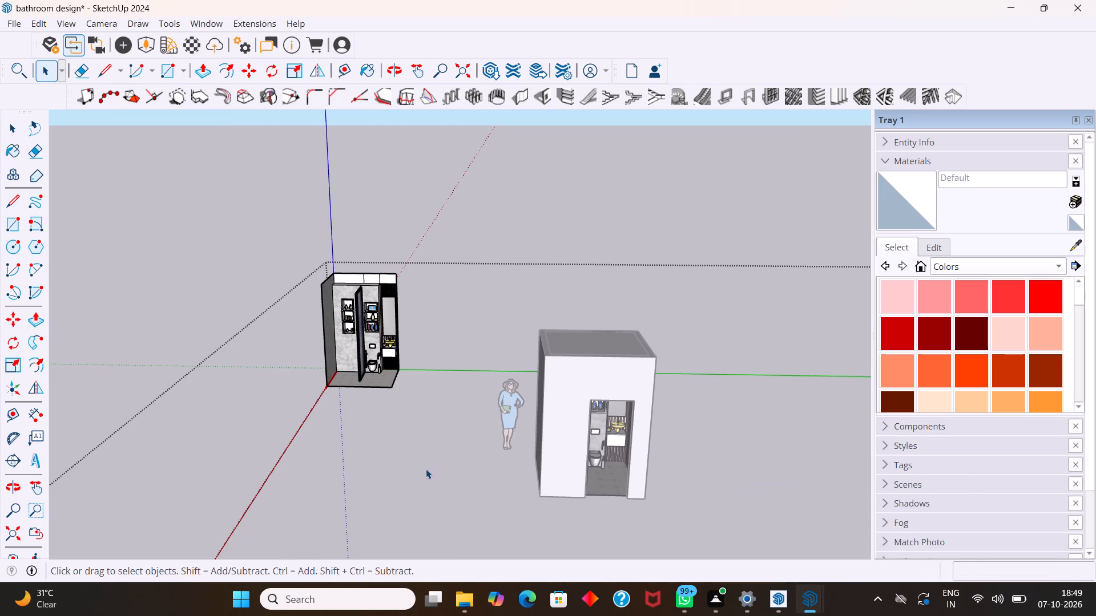
double_click(430, 475)
scroll(438, 474, "down", 11)
left_click(607, 463)
left_click(612, 466)
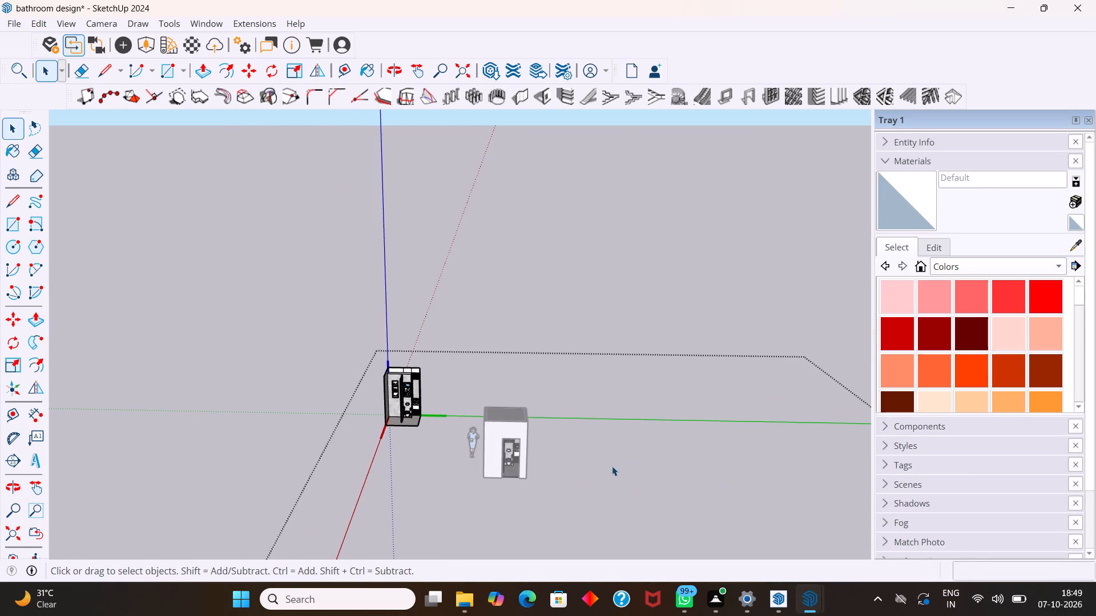
left_click(502, 433)
left_click(556, 396)
key("space")
key("space")
key("Escape")
Examine the glass partition, toilet and vanity area through the doorway in the SketchUp model.
middle_click_drag(536, 465, 503, 432)
scroll(499, 479, "up", 3)
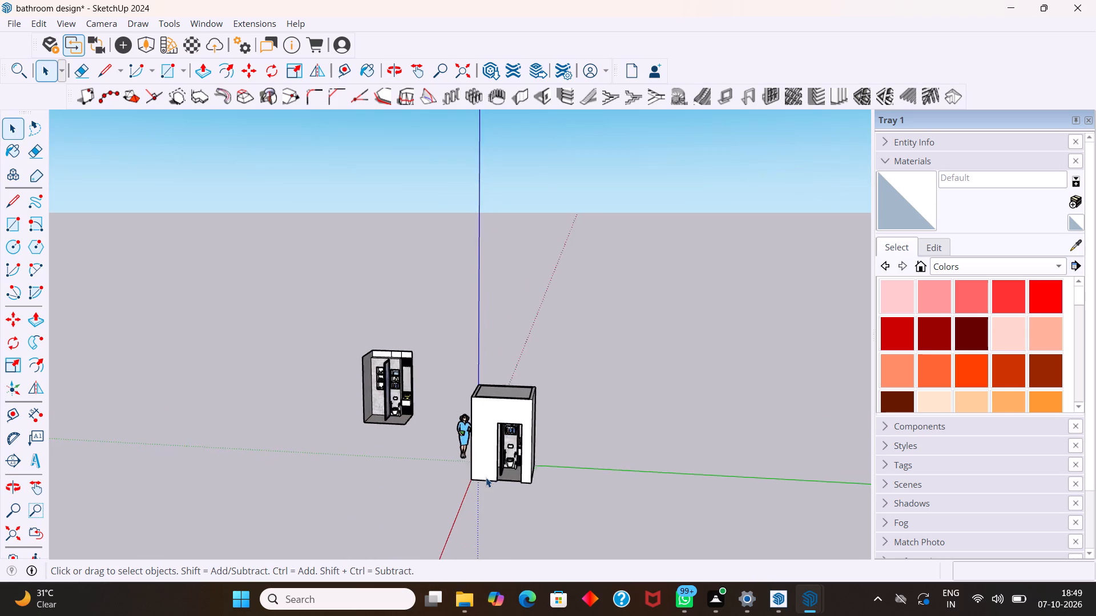
scroll(486, 477, "up", 9)
middle_click_drag(670, 479, 540, 477)
scroll(510, 476, "up", 2)
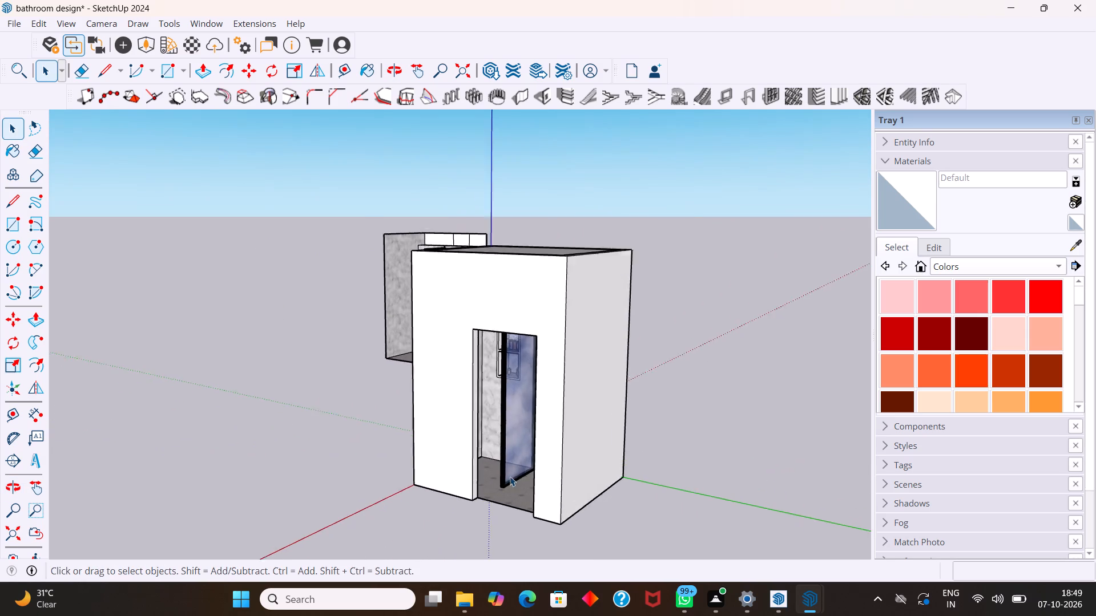
scroll(510, 476, "up", 6)
middle_click_drag(515, 469, 569, 450)
scroll(568, 450, "up", 2)
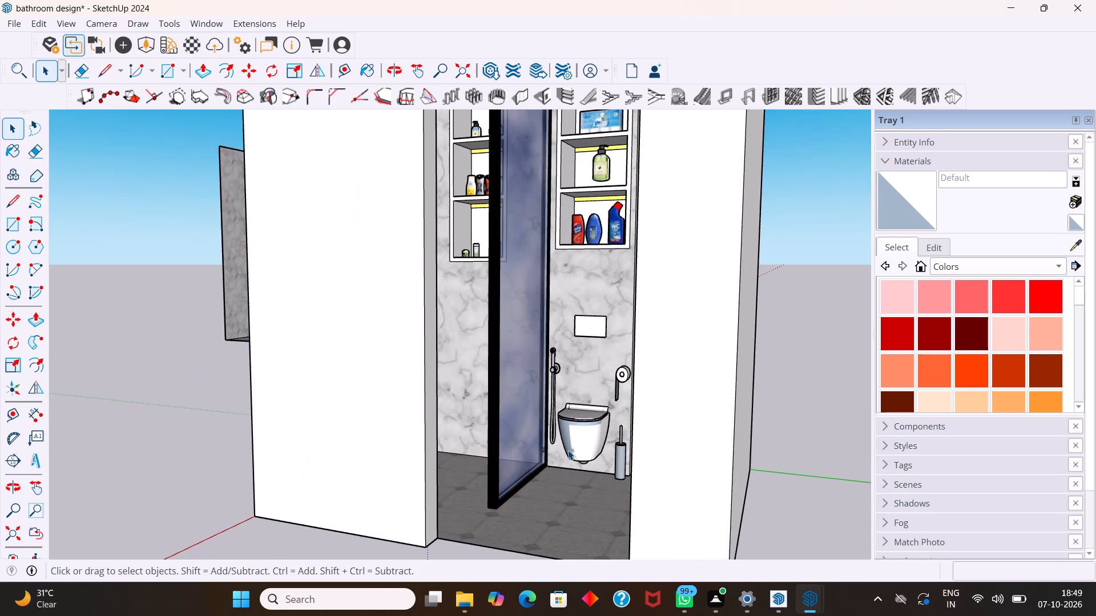
scroll(568, 450, "up", 7)
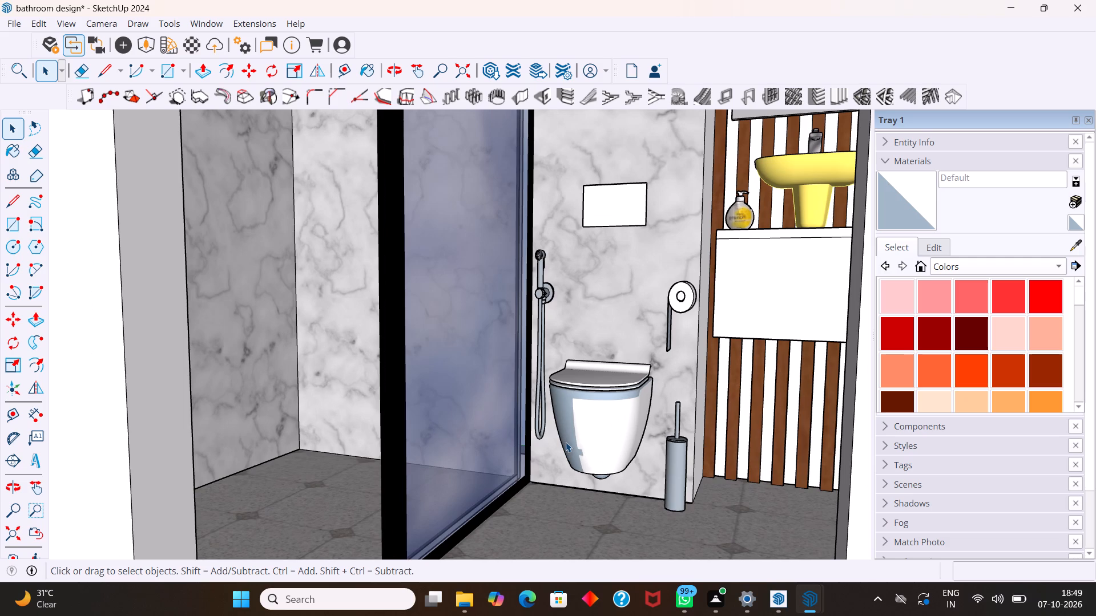
scroll(565, 436, "up", 3)
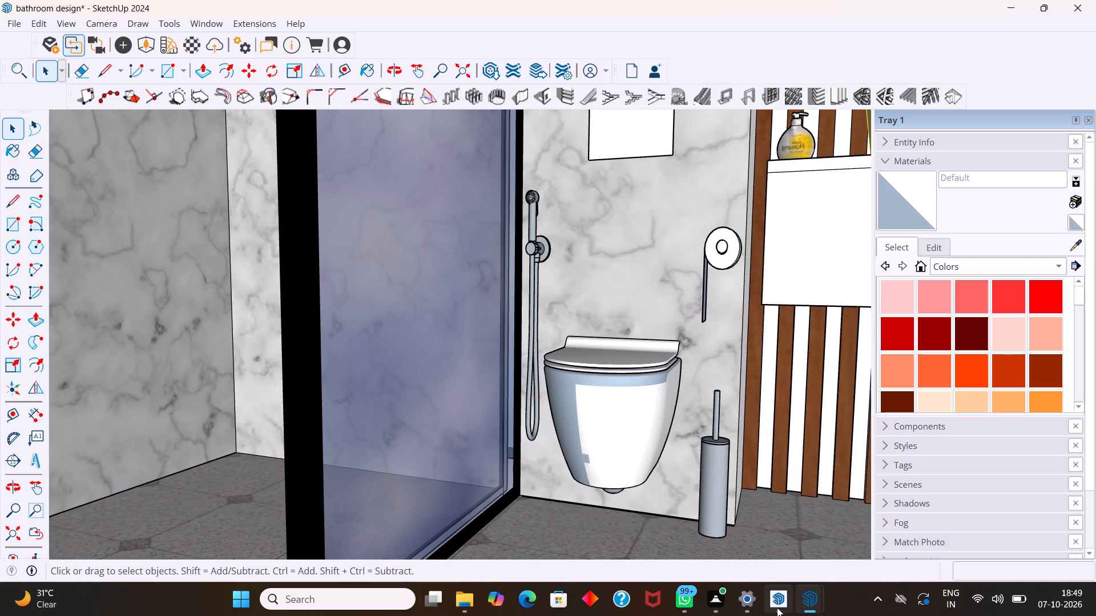
Switch to Enscape and examine the rendered bathroom's shelves, basin, mirror and toilet from the doorway and inside.
left_click(850, 535)
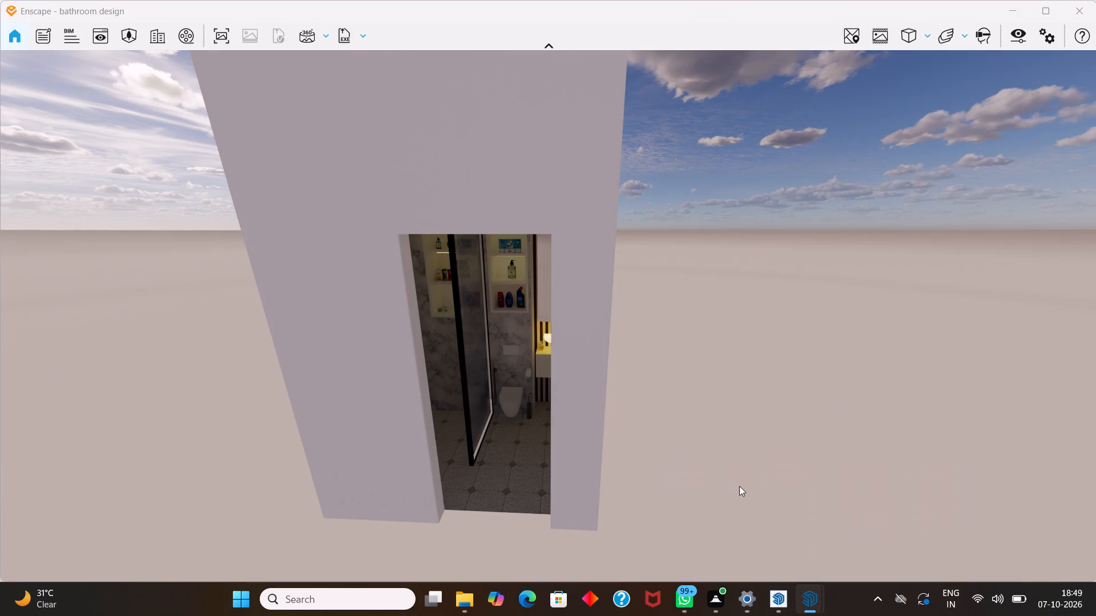
middle_click_drag(655, 472, 494, 295)
middle_click(649, 469)
scroll(553, 471, "up", 3)
middle_click_drag(543, 467, 566, 316)
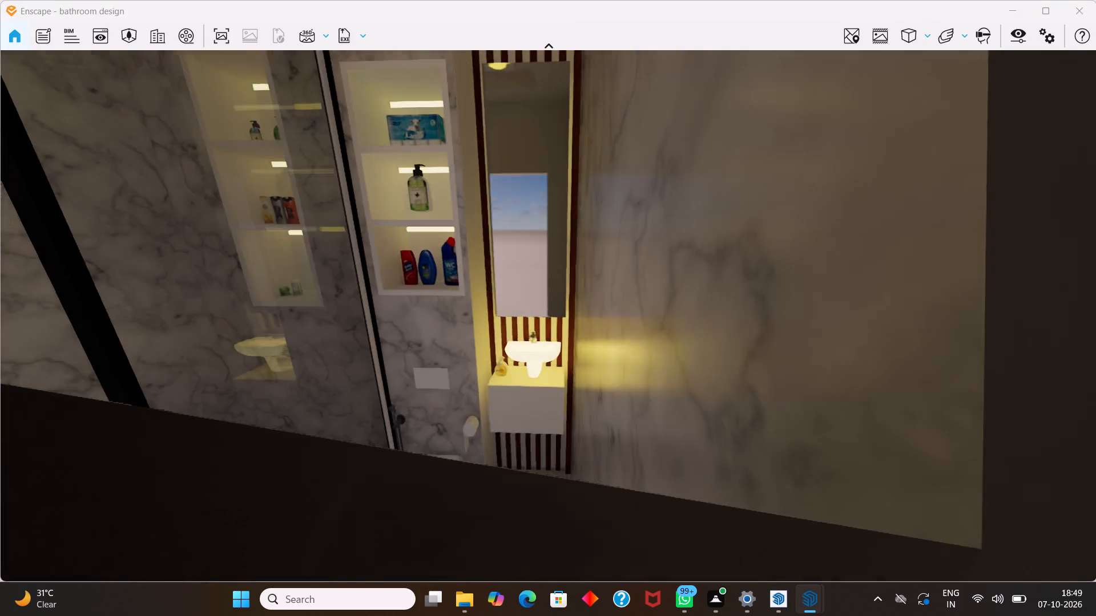
middle_click_drag(566, 316, 651, 311)
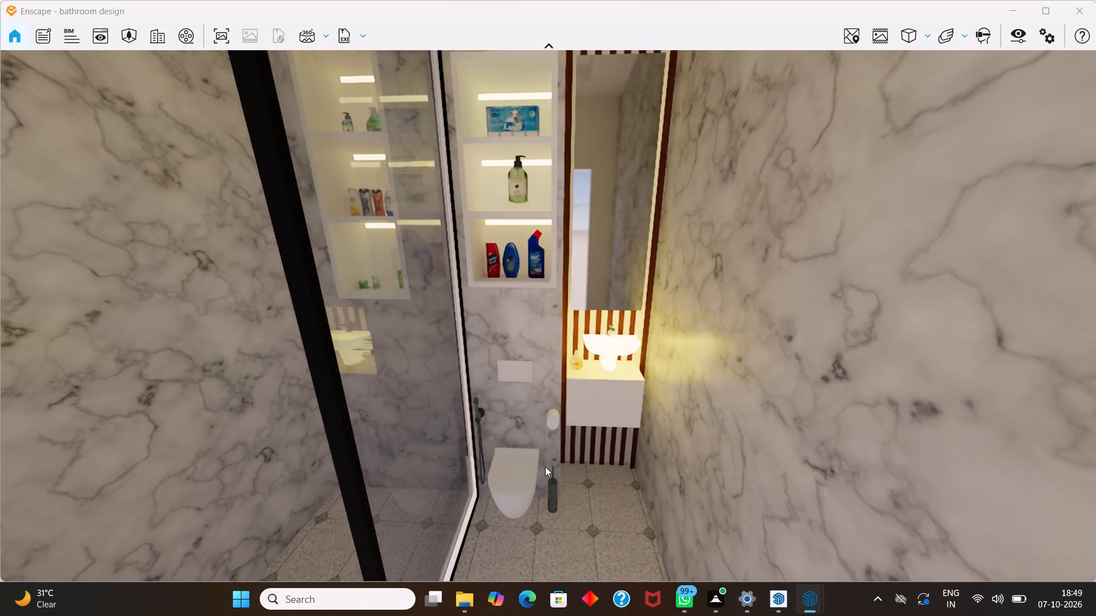
scroll(545, 467, "down", 1)
scroll(547, 464, "up", 1)
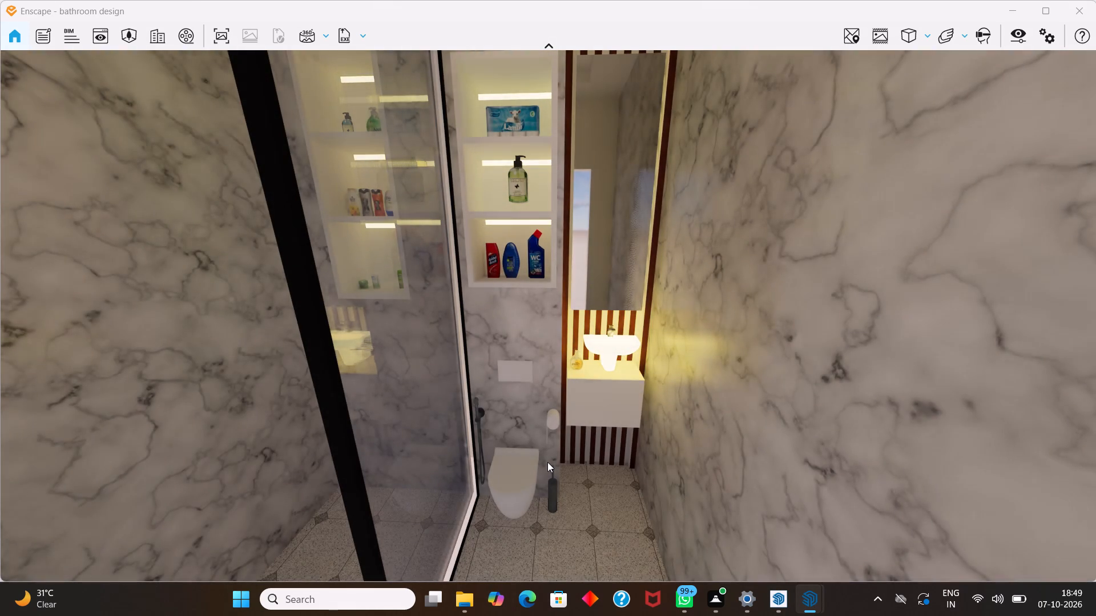
middle_click_drag(546, 462, 454, 385)
scroll(548, 455, "down", 2)
scroll(551, 450, "up", 1)
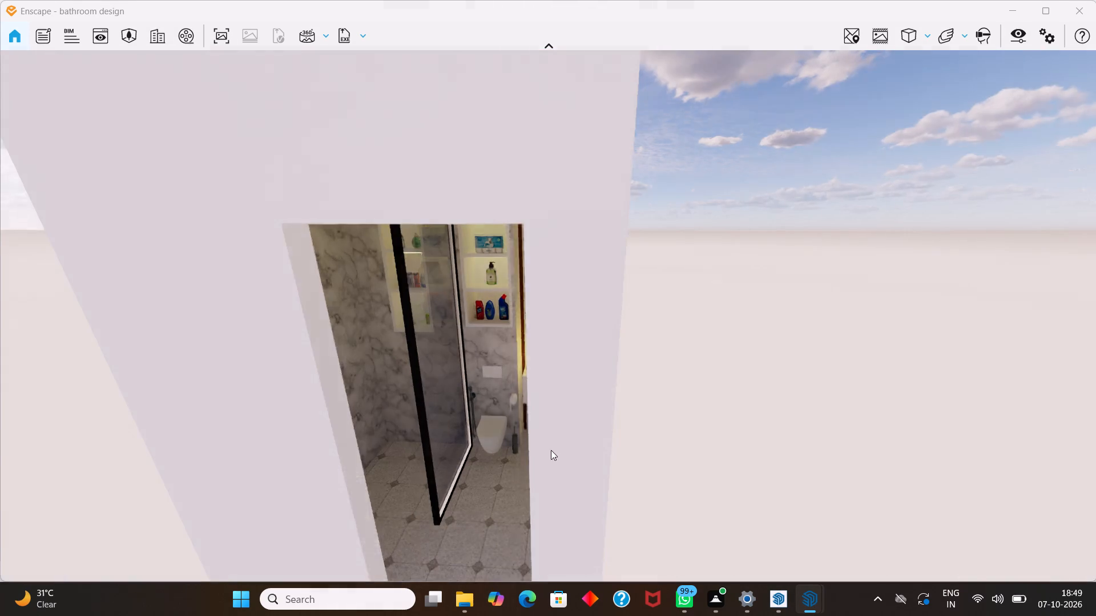
middle_click_drag(558, 444, 643, 299)
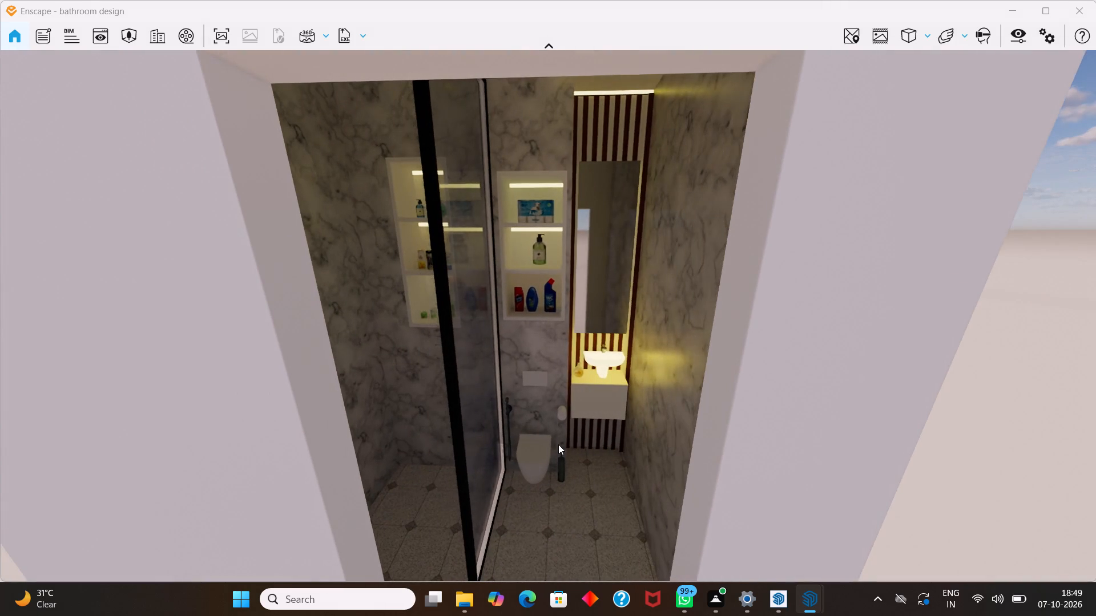
scroll(558, 444, "up", 1)
scroll(558, 444, "down", 1)
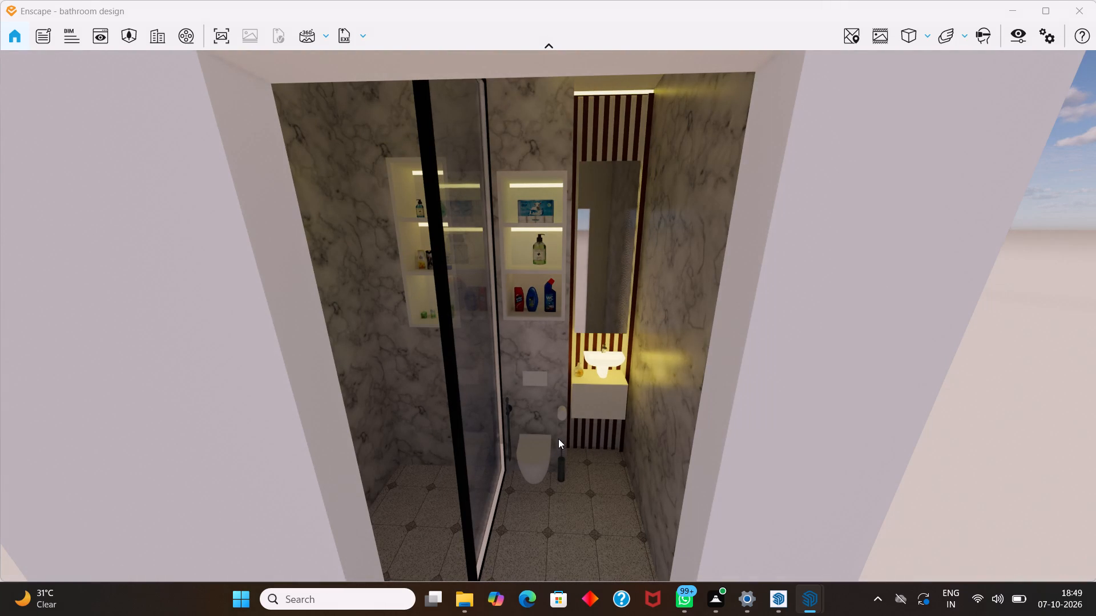
middle_click_drag(641, 443, 564, 303)
scroll(654, 435, "up", 2)
middle_click_drag(654, 432, 646, 426)
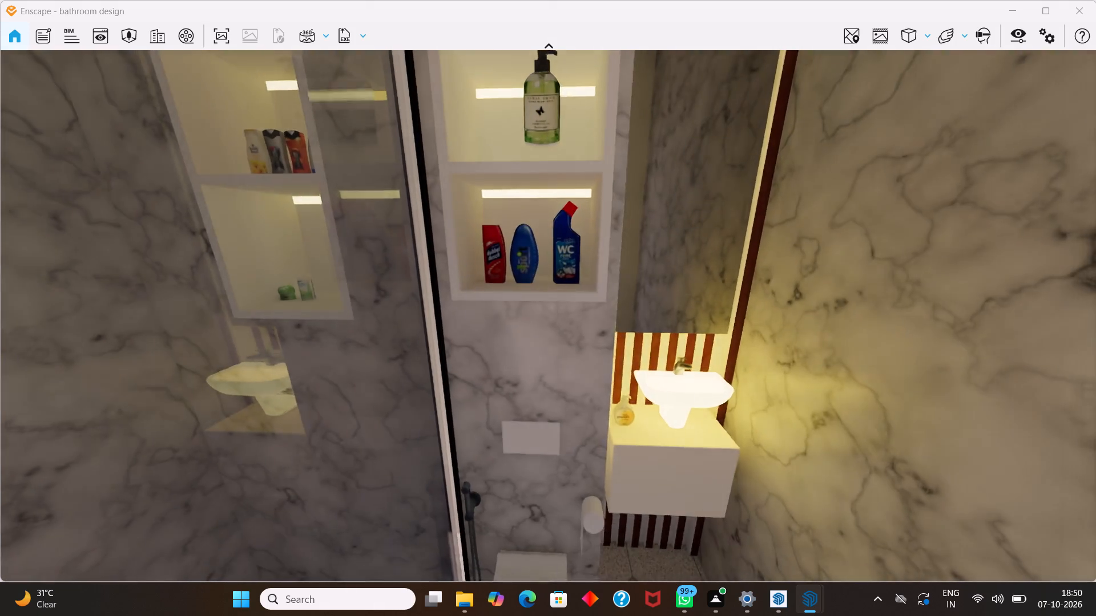
middle_click_drag(646, 426, 576, 439)
middle_click_drag(576, 439, 653, 431)
middle_click_drag(654, 419, 654, 418)
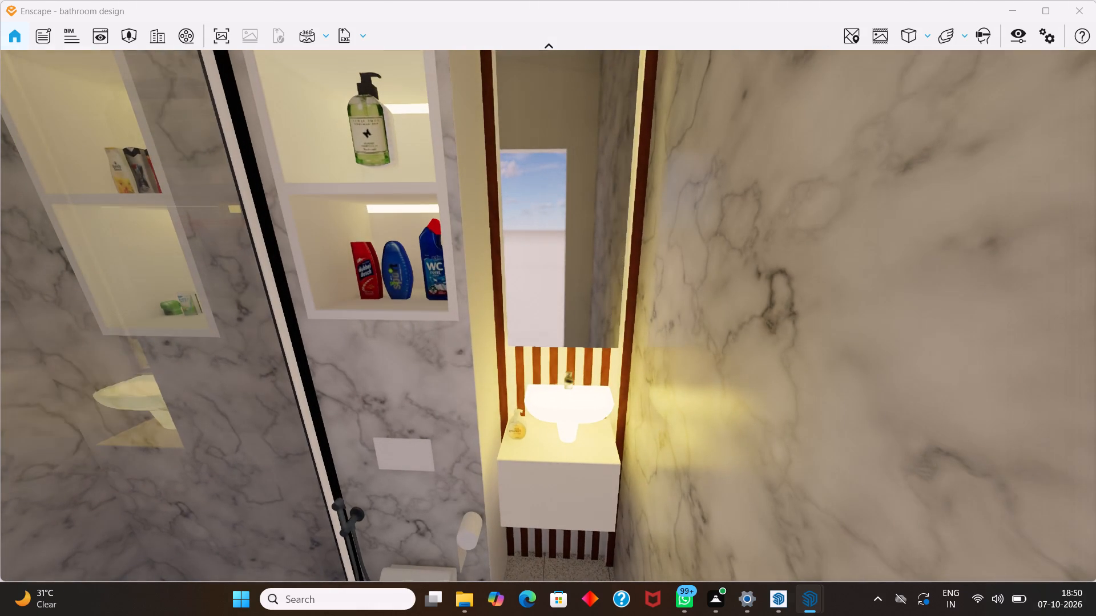
middle_click_drag(654, 418, 549, 315)
scroll(585, 411, "down", 3)
middle_click_drag(559, 418, 535, 304)
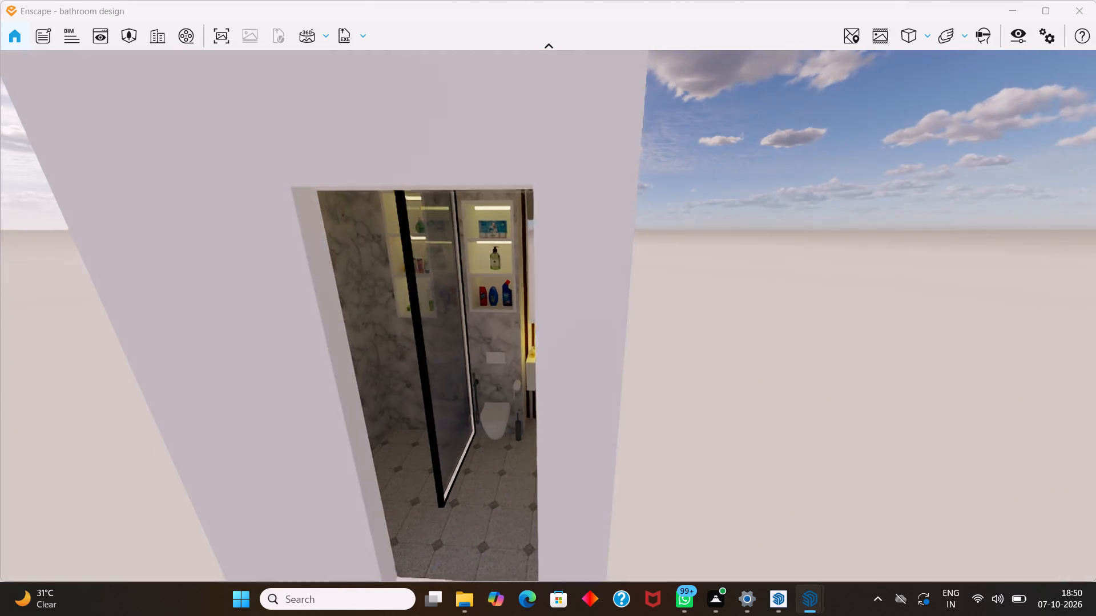
middle_click_drag(535, 304, 601, 220)
scroll(560, 417, "up", 1)
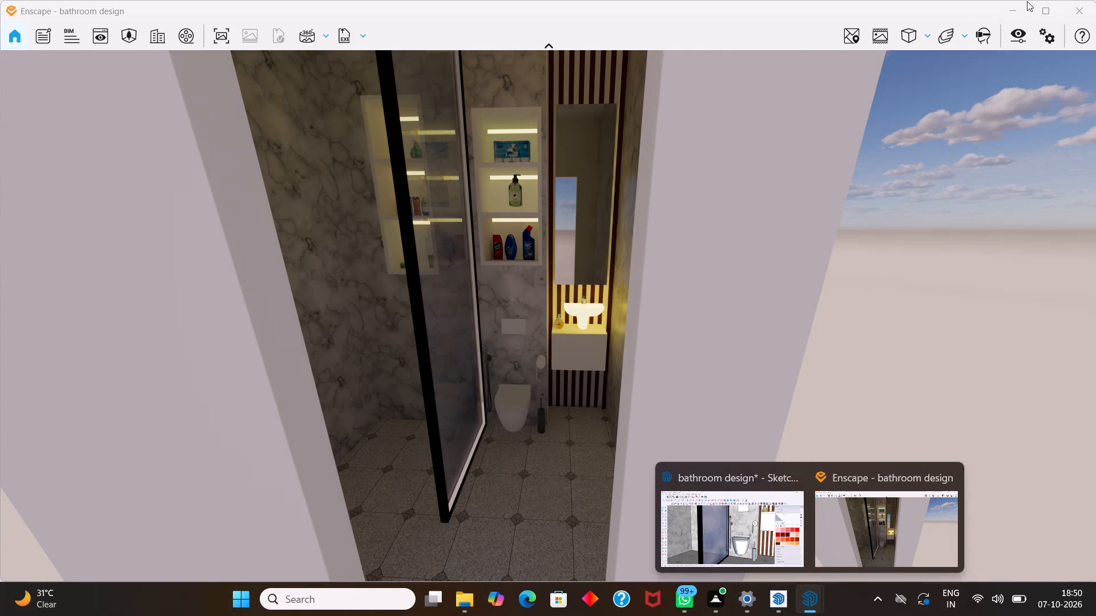
Set the camera's horizontal field of view to 133° and close the visual settings.
left_click(1020, 35)
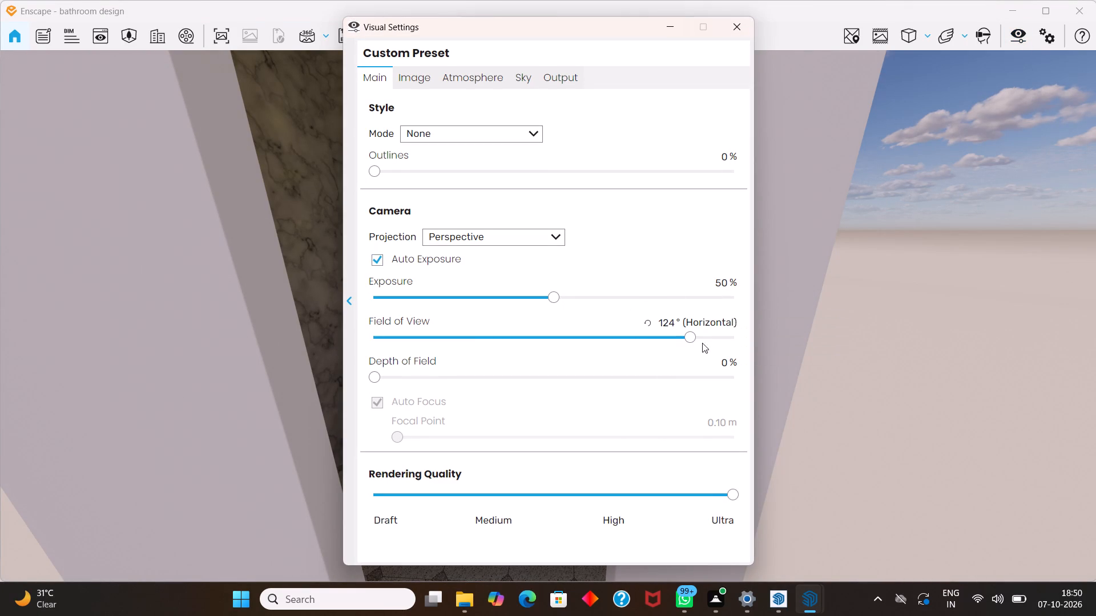
left_click(728, 341)
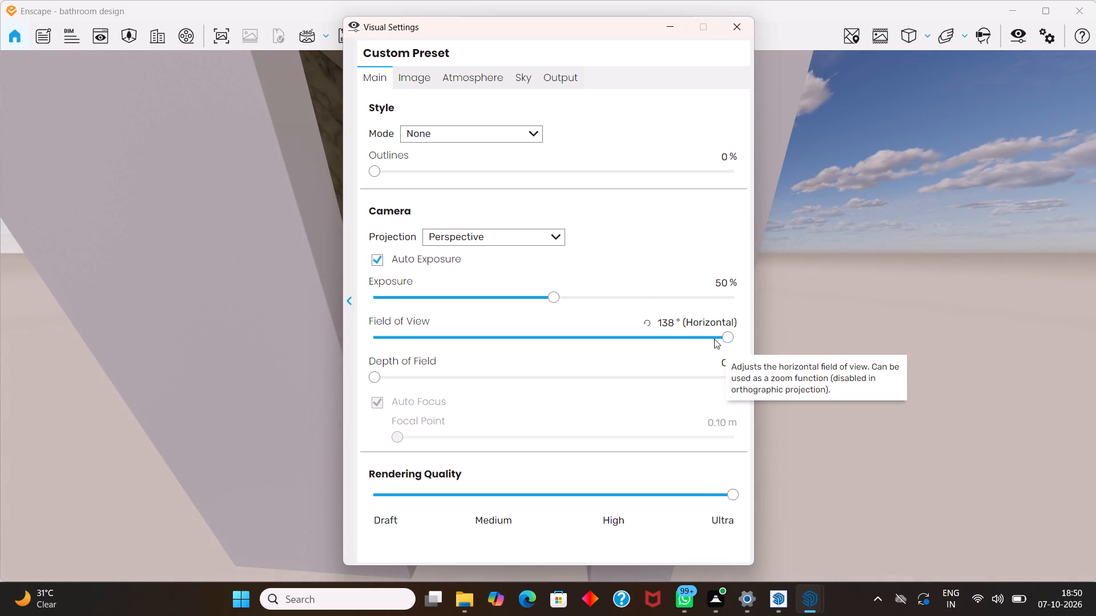
left_click(714, 339)
left_click(778, 335)
left_click(769, 339)
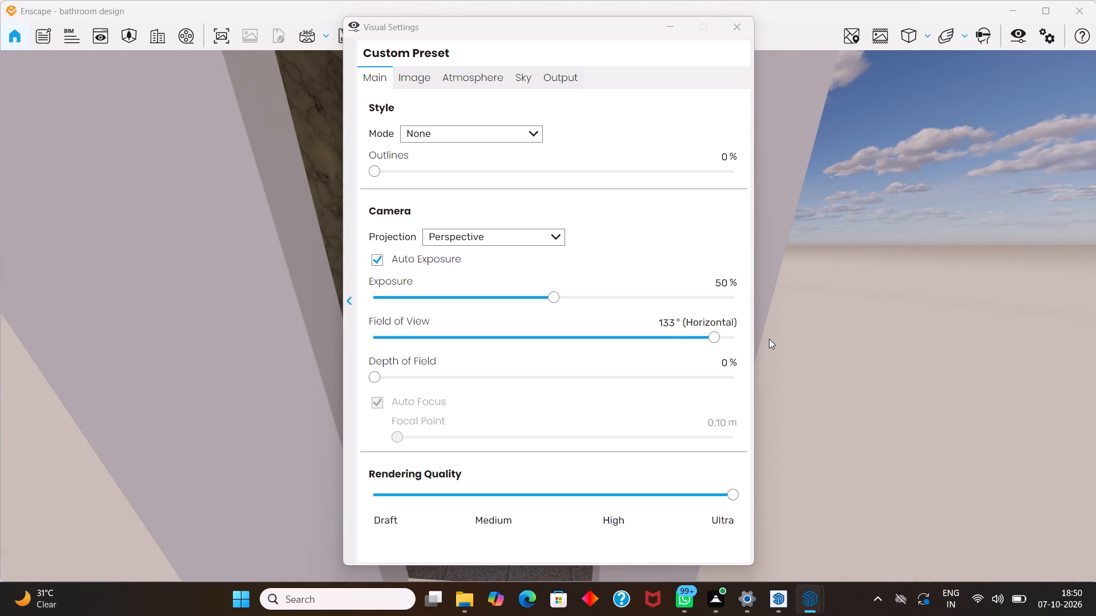
left_click(742, 30)
Examine the bathroom from the doorway and from farther outside in the Enscape view.
middle_click_drag(583, 324, 559, 293)
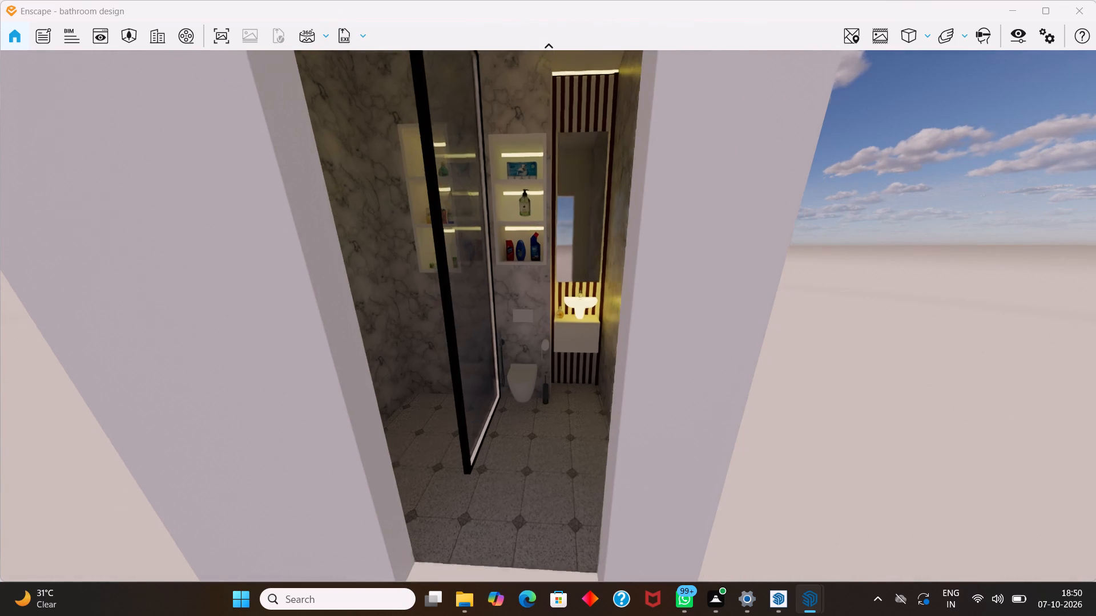
middle_click_drag(559, 293, 638, 342)
scroll(581, 323, "down", 5)
scroll(586, 377, "down", 1)
middle_click_drag(611, 481, 550, 248)
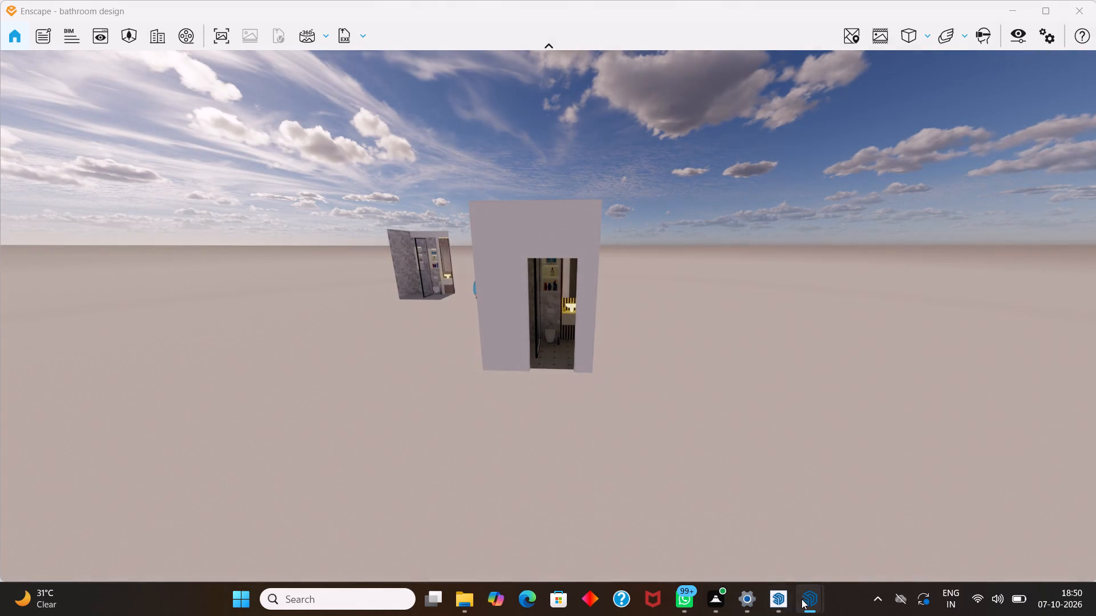
Switch to SketchUp and examine the bathroom through its doorway, from outside the front wall and close to the shelves and mirror.
left_click(779, 606)
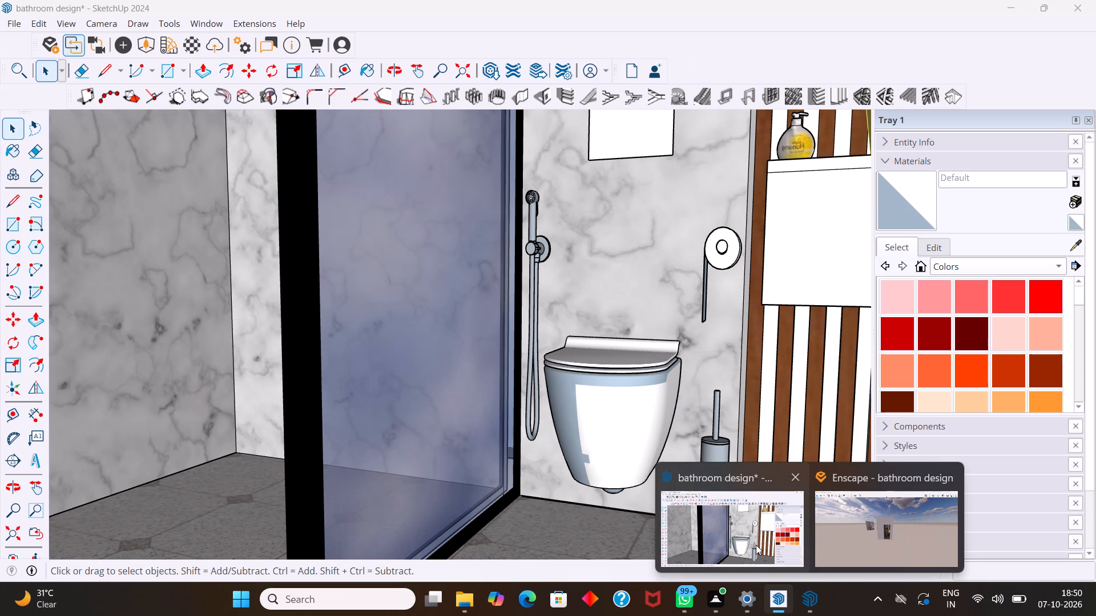
left_click(756, 545)
scroll(546, 367, "down", 5)
scroll(518, 298, "down", 14)
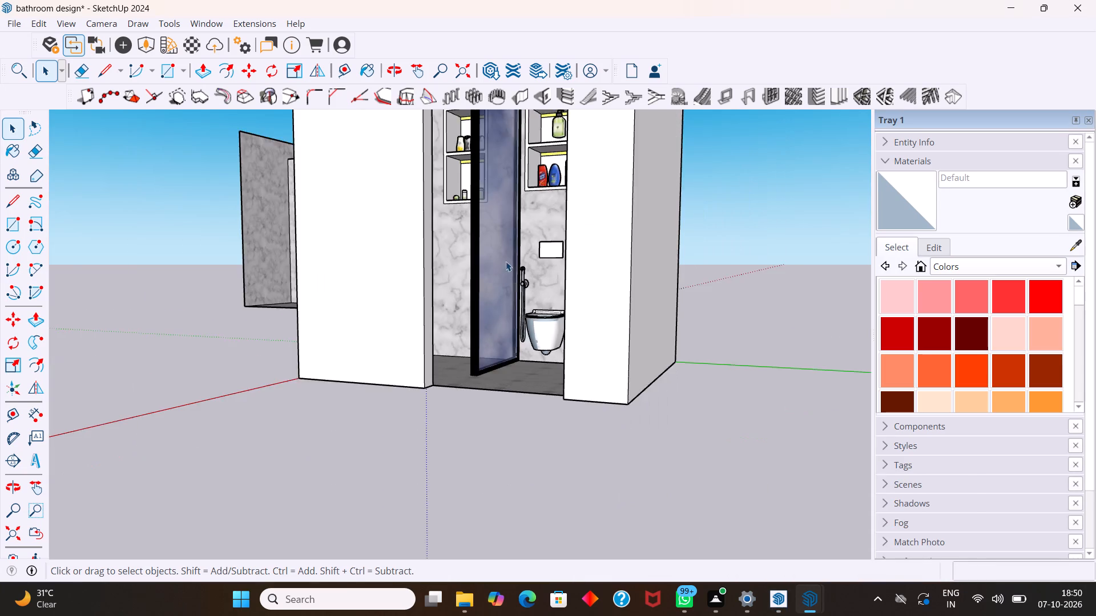
scroll(506, 261, "down", 12)
middle_click_drag(496, 235, 626, 273)
scroll(523, 191, "up", 2)
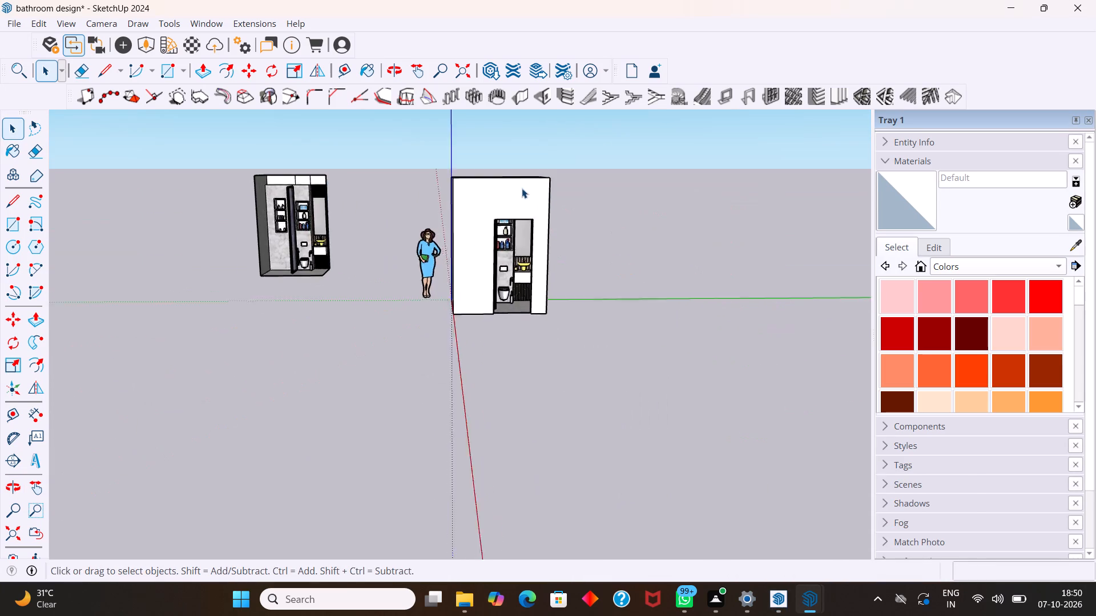
scroll(522, 188, "up", 5)
middle_click_drag(549, 330, 543, 326)
scroll(545, 329, "up", 6)
middle_click(515, 296)
middle_click_drag(515, 296, 519, 299)
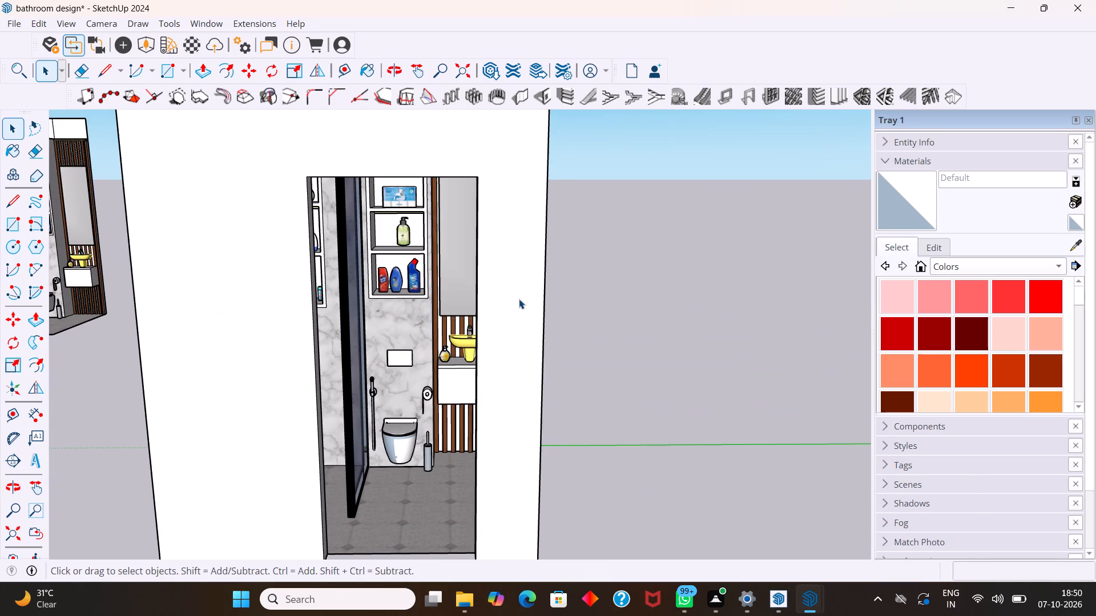
middle_click_drag(519, 299, 553, 330)
scroll(553, 329, "down", 9)
scroll(513, 291, "up", 9)
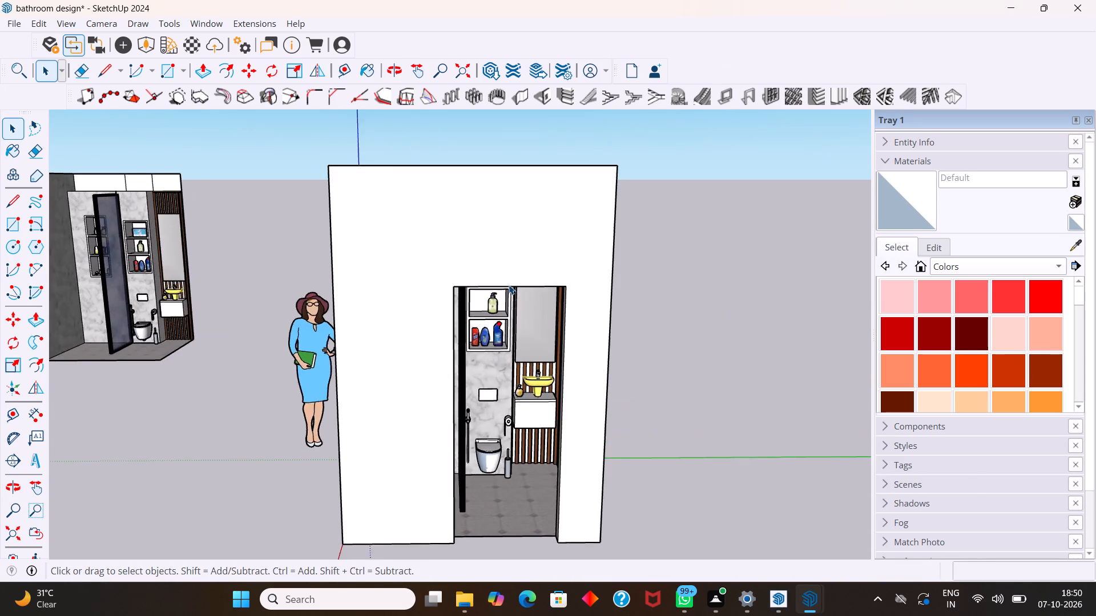
scroll(509, 285, "up", 3)
middle_click_drag(522, 337, 508, 298)
scroll(514, 316, "up", 5)
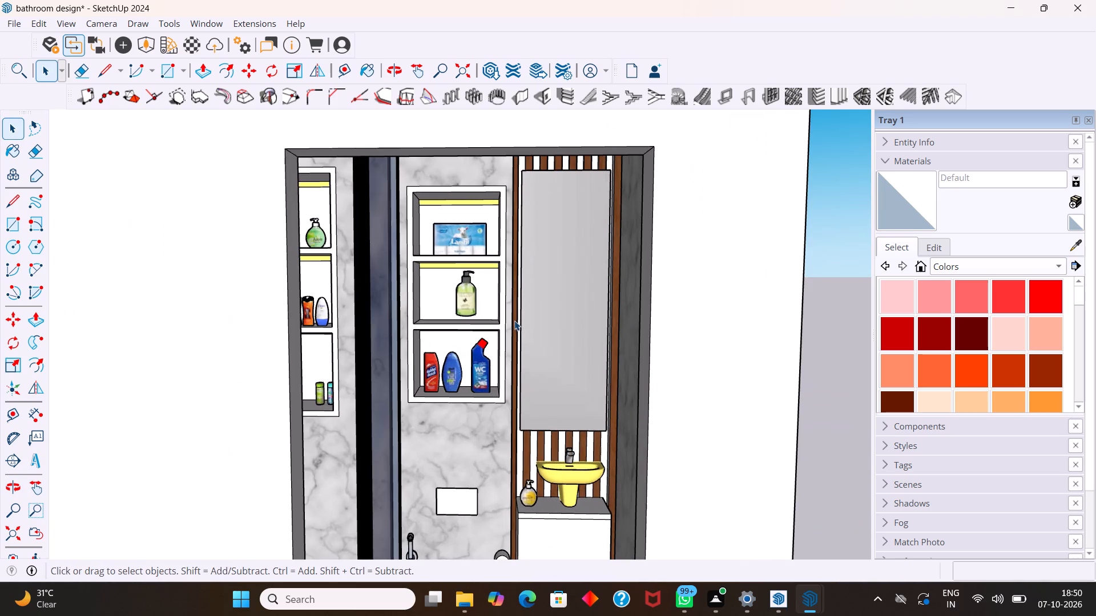
scroll(514, 322, "down", 13)
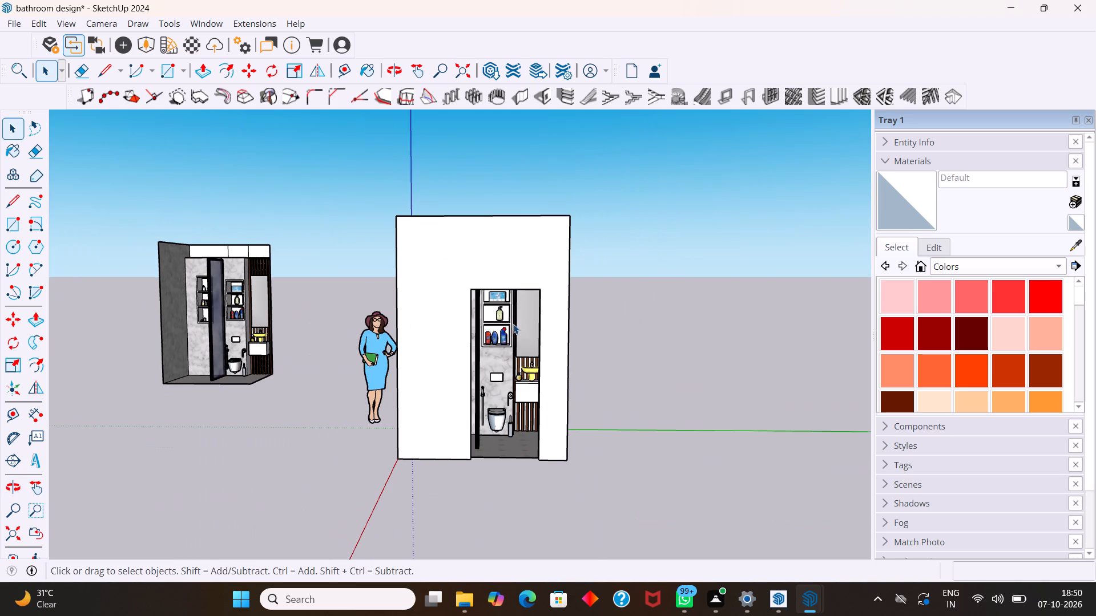
scroll(513, 325, "down", 2)
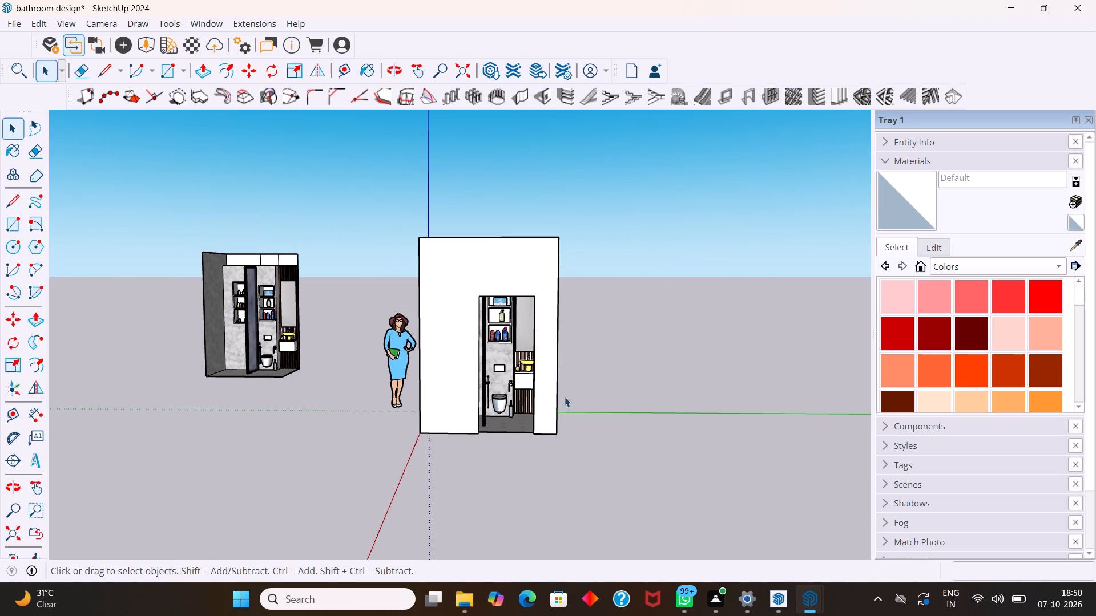
scroll(498, 294, "up", 6)
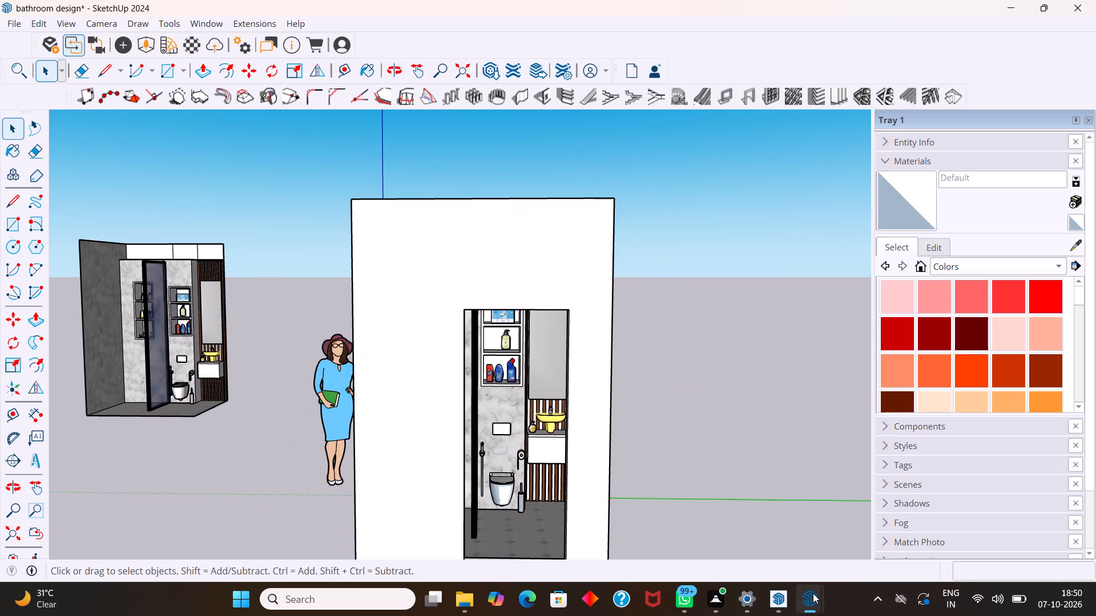
Switch to Enscape and examine the rendered shelves, glass partition, toilet and vanity from inside the bathroom and outside the doorway.
left_click(854, 547)
scroll(573, 307, "up", 1)
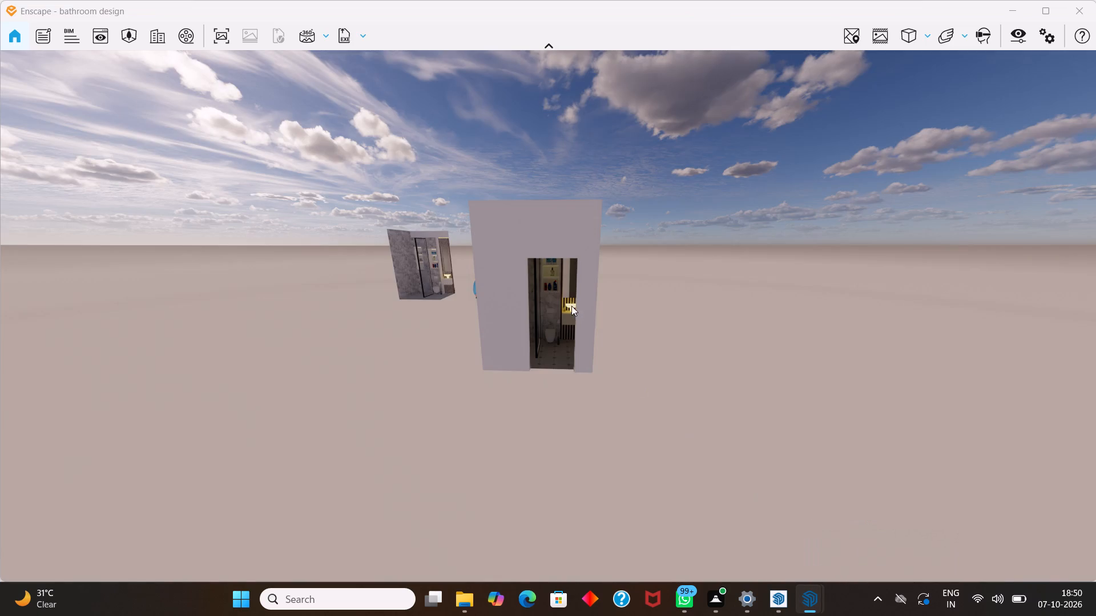
scroll(571, 306, "up", 5)
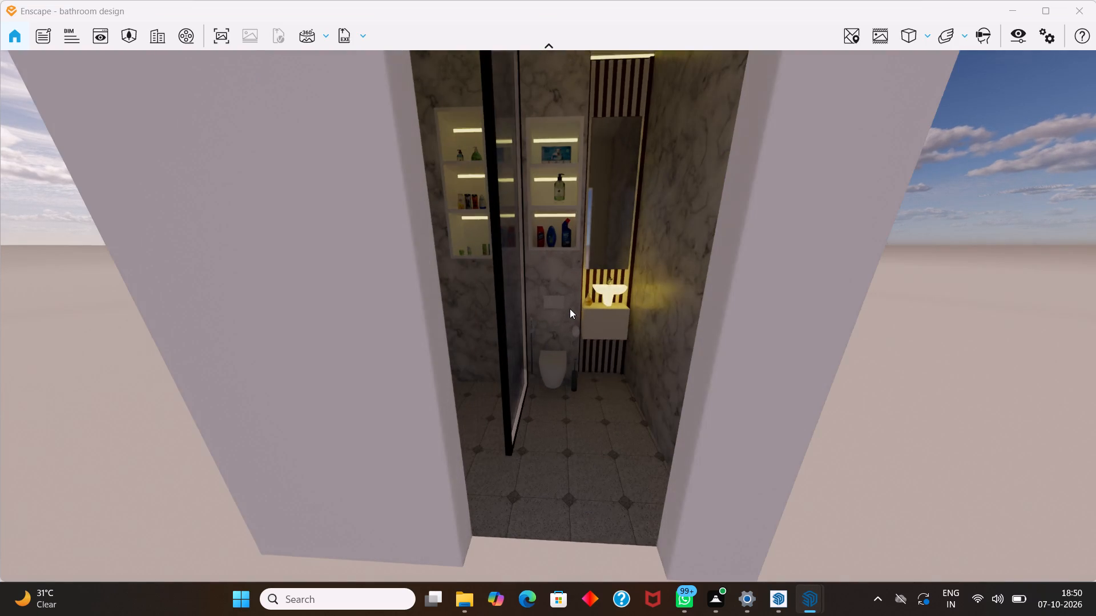
scroll(570, 309, "up", 1)
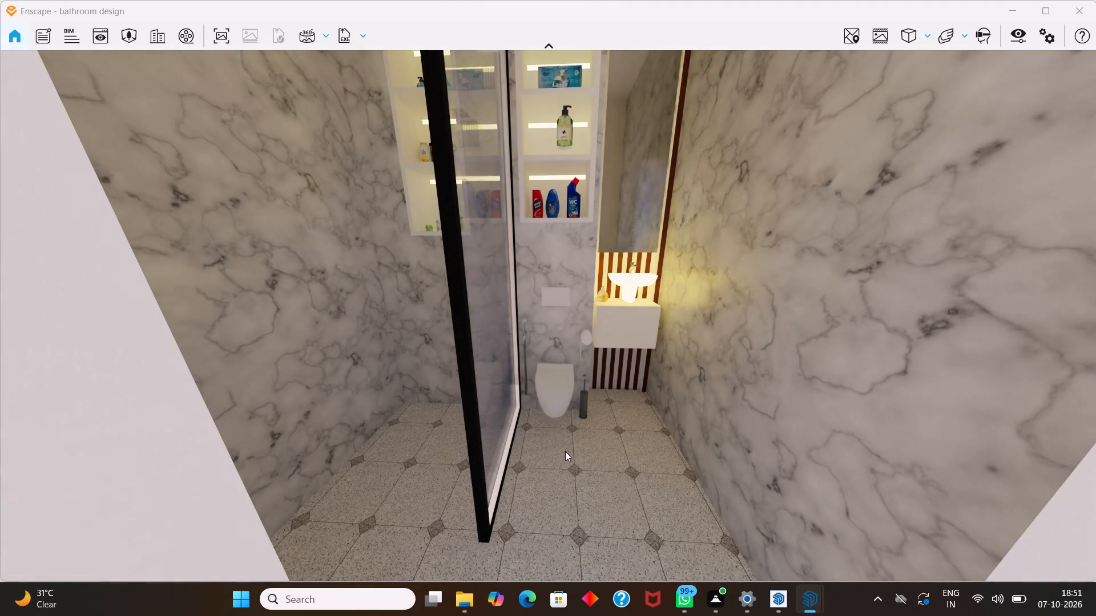
middle_click(565, 451)
middle_click_drag(565, 451, 567, 393)
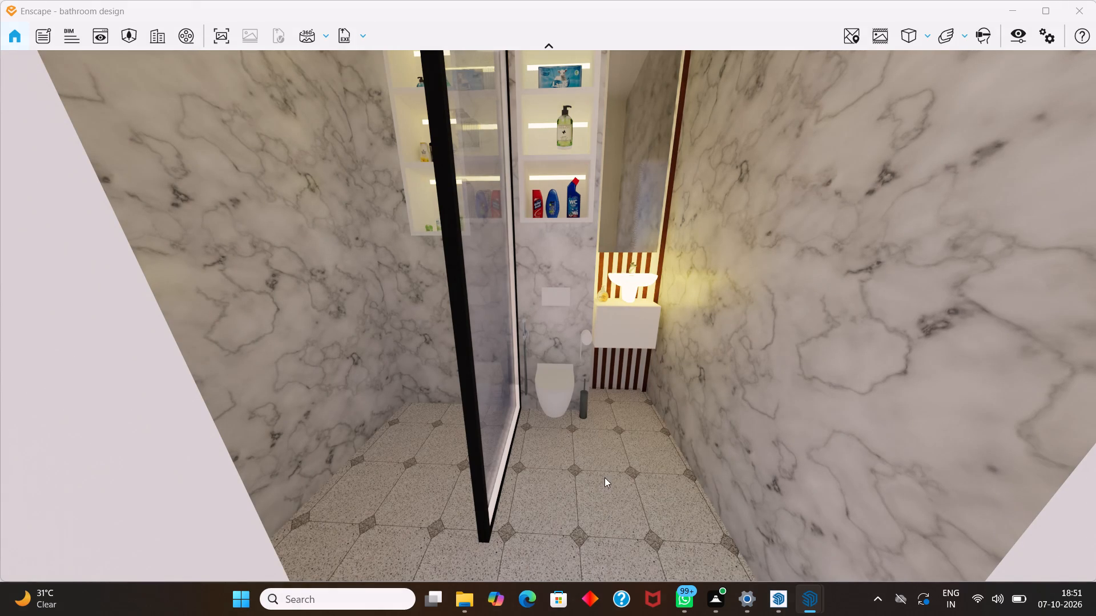
middle_click(605, 479)
middle_click_drag(603, 477, 584, 407)
middle_click_drag(584, 407, 563, 359)
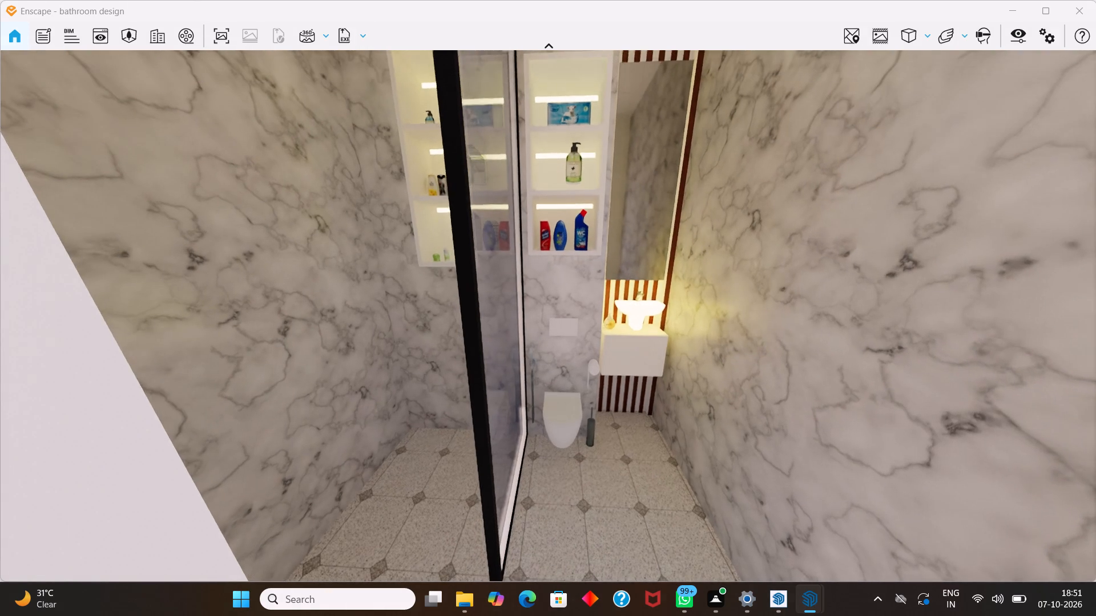
middle_click_drag(563, 359, 559, 359)
scroll(566, 364, "down", 1)
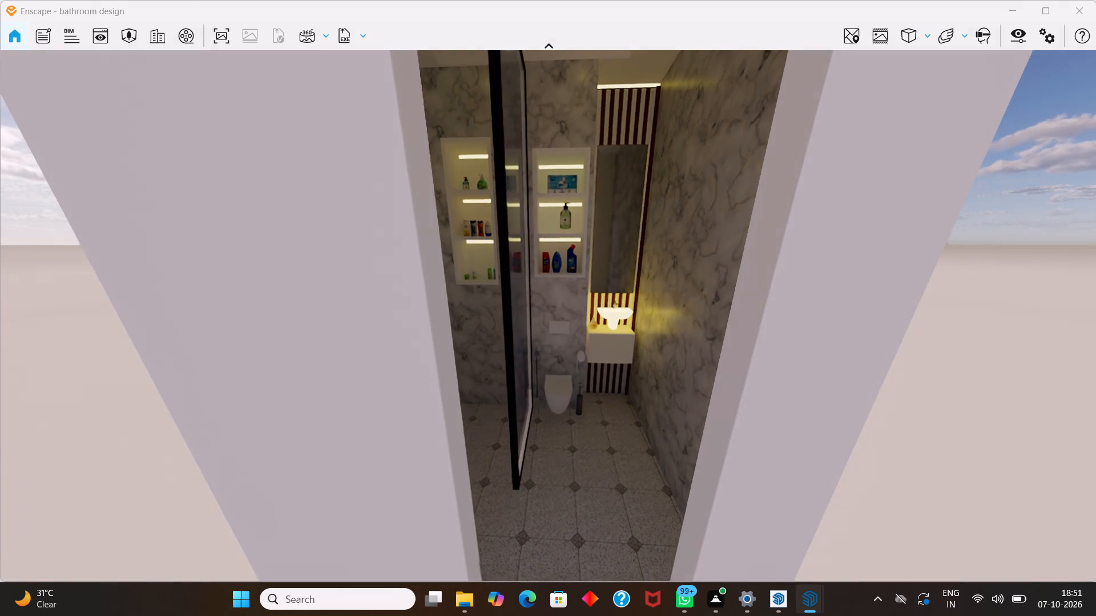
middle_click_drag(559, 359, 540, 411)
scroll(584, 408, "down", 1)
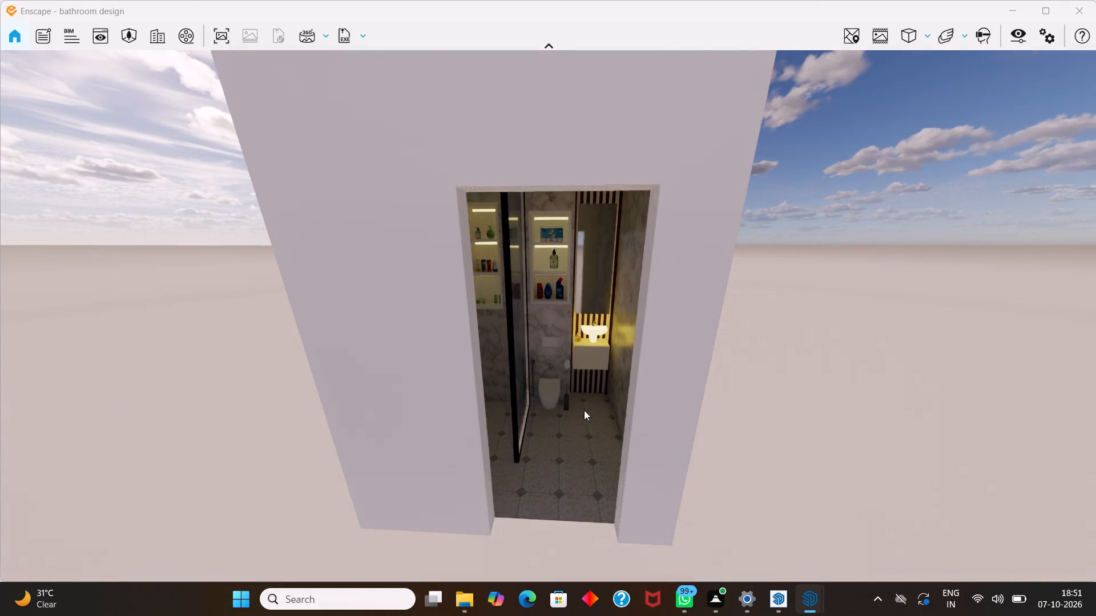
Examine the rendered ceiling lights, lit shelves, mirror and basin from lower view angles, outside the doorway and inside the bathroom.
middle_click(580, 393)
middle_click_drag(605, 427, 587, 383)
left_click_drag(605, 426, 587, 383)
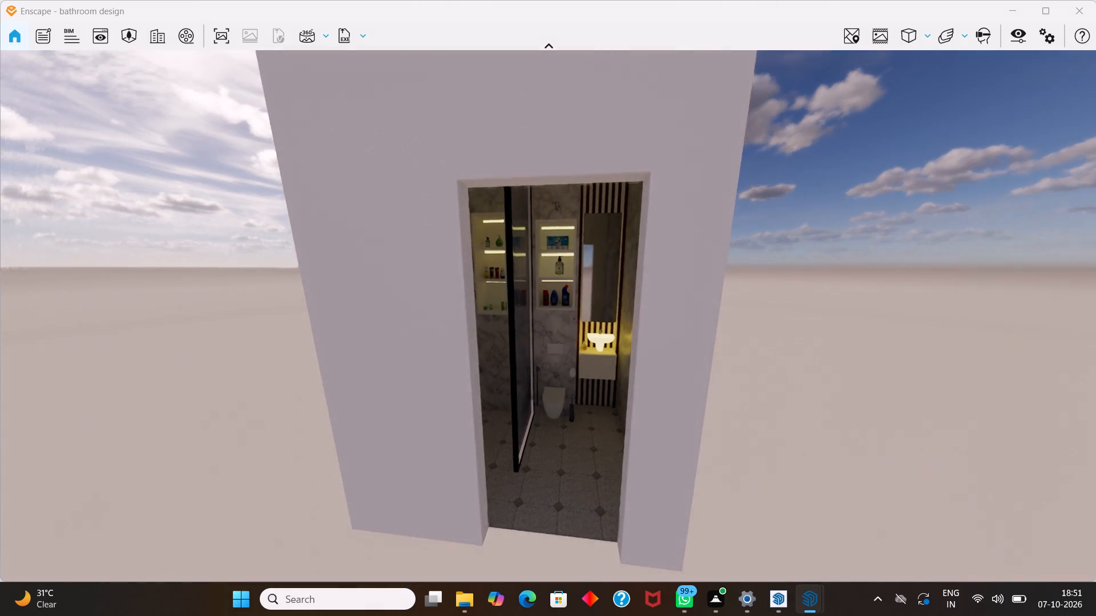
left_click_drag(587, 383, 603, 329)
middle_click_drag(587, 383, 562, 318)
scroll(605, 428, "up", 1)
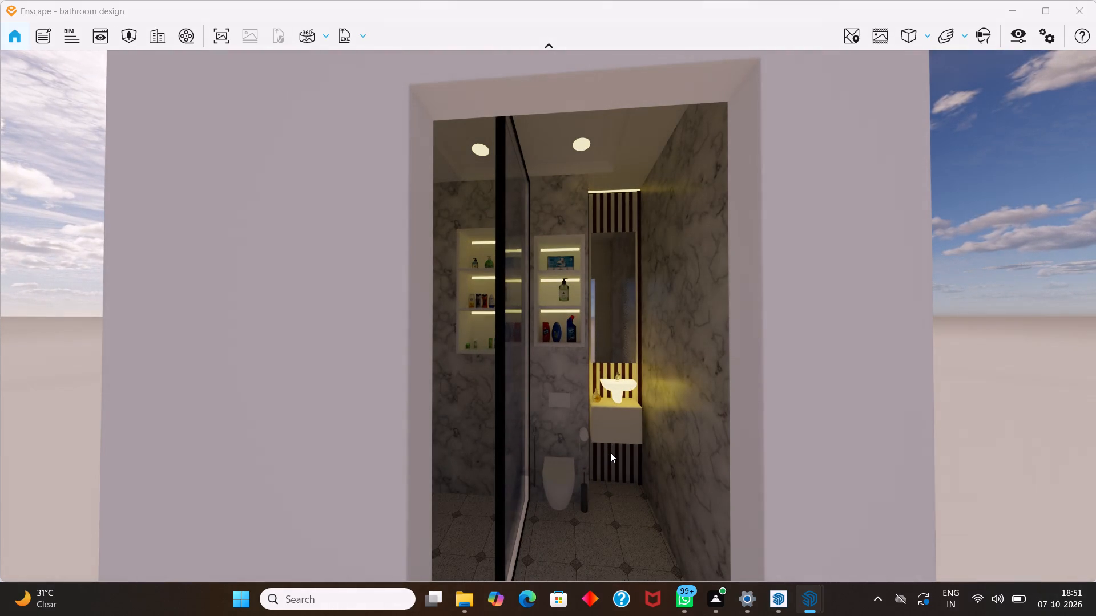
scroll(618, 451, "up", 1)
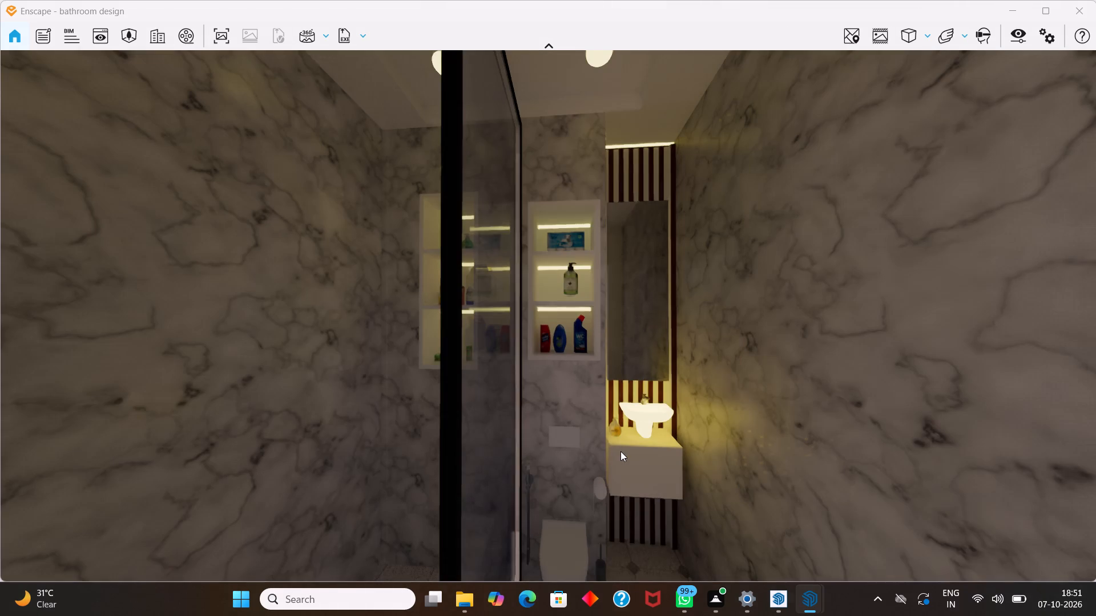
middle_click(626, 452)
scroll(626, 452, "down", 1)
middle_click_drag(626, 452, 632, 483)
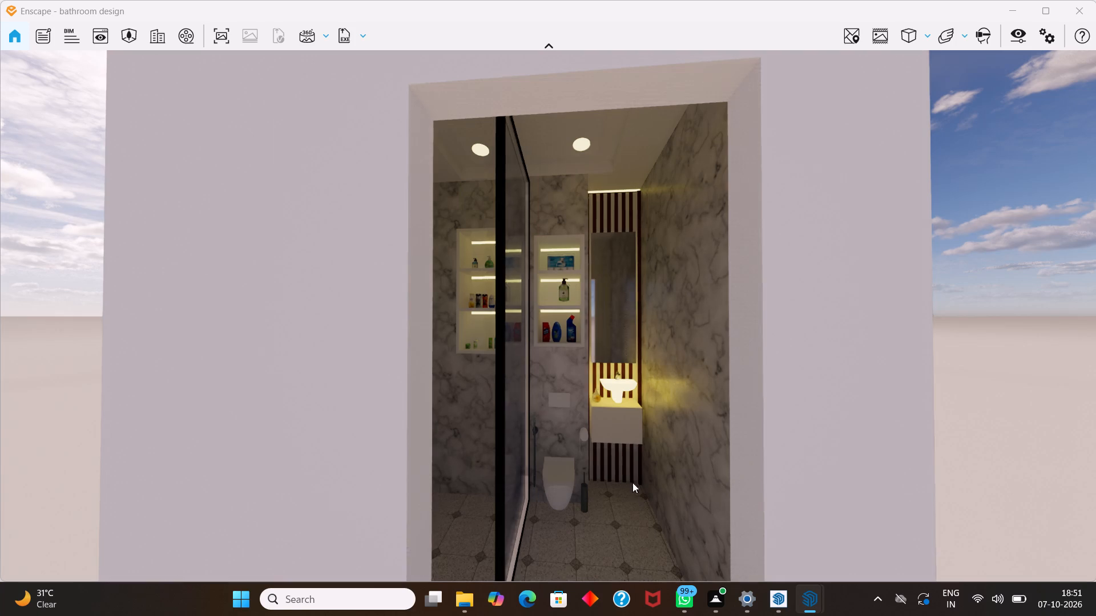
middle_click_drag(632, 483, 636, 487)
middle_click_drag(623, 456, 547, 300)
middle_click(623, 457)
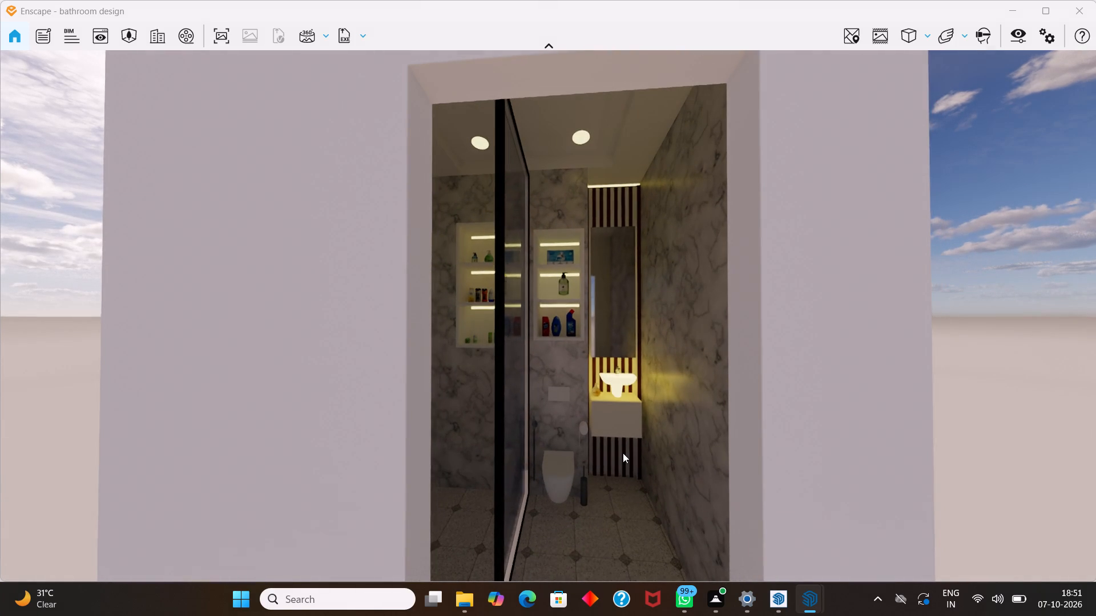
scroll(623, 453, "up", 1)
middle_click_drag(636, 452, 652, 500)
left_click_drag(636, 452, 652, 500)
scroll(652, 502, "down", 1)
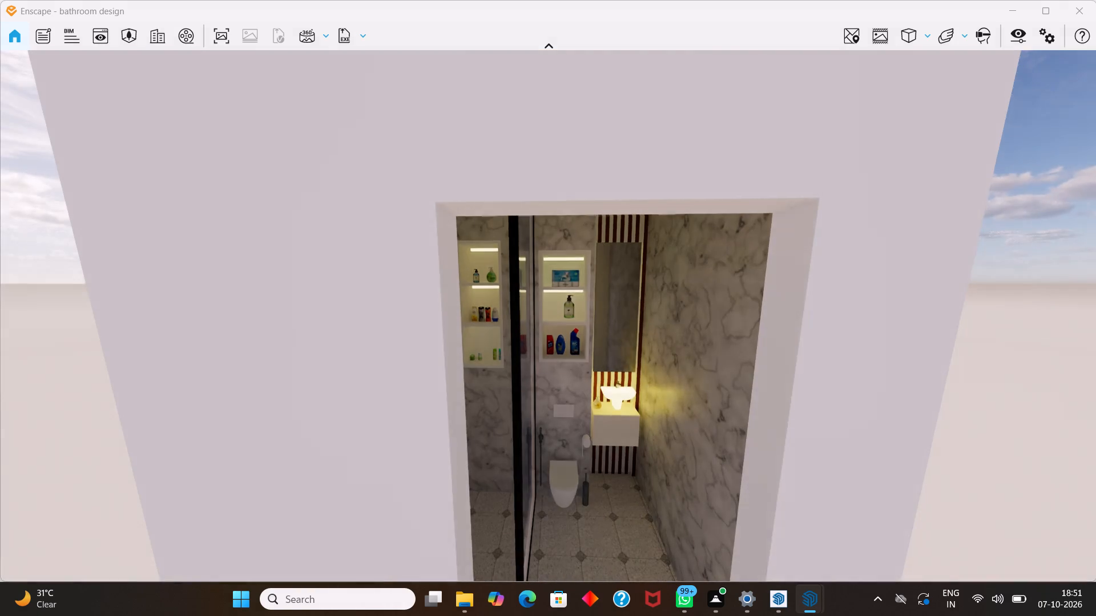
left_click_drag(652, 500, 643, 451)
middle_click_drag(652, 500, 549, 306)
left_click_drag(549, 315, 547, 297)
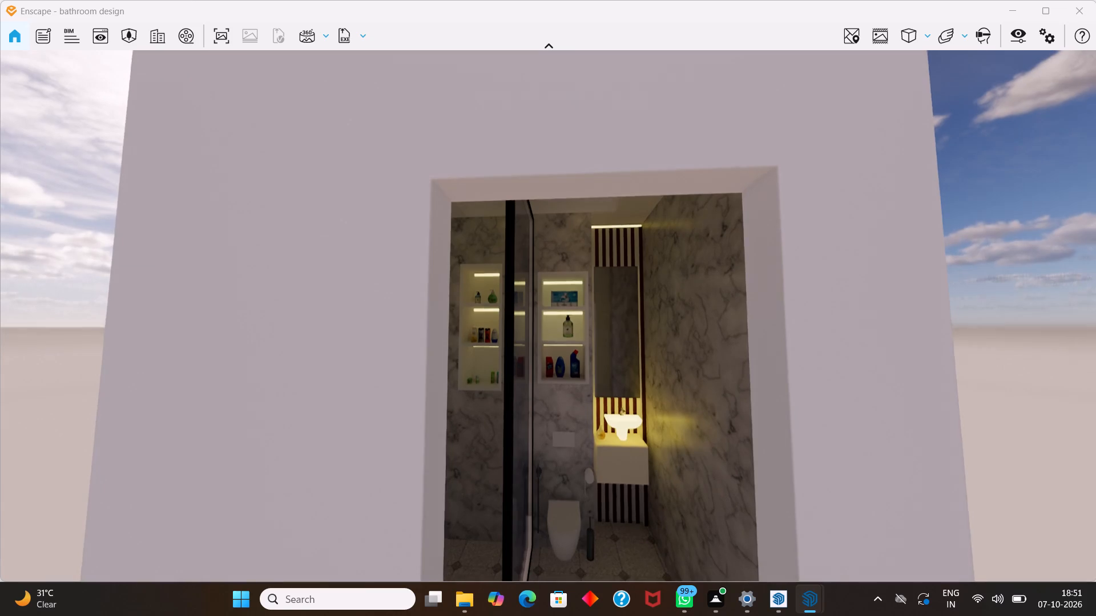
middle_click_drag(549, 306, 549, 307)
scroll(637, 457, "down", 2)
scroll(533, 587, "up", 2)
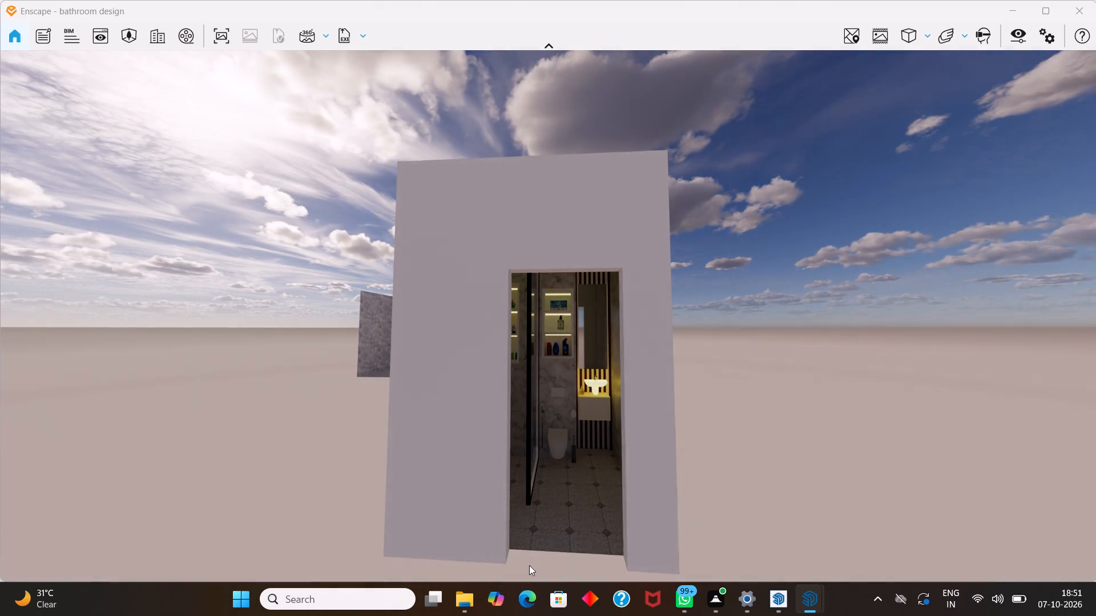
scroll(549, 540, "up", 1)
middle_click_drag(550, 540, 544, 497)
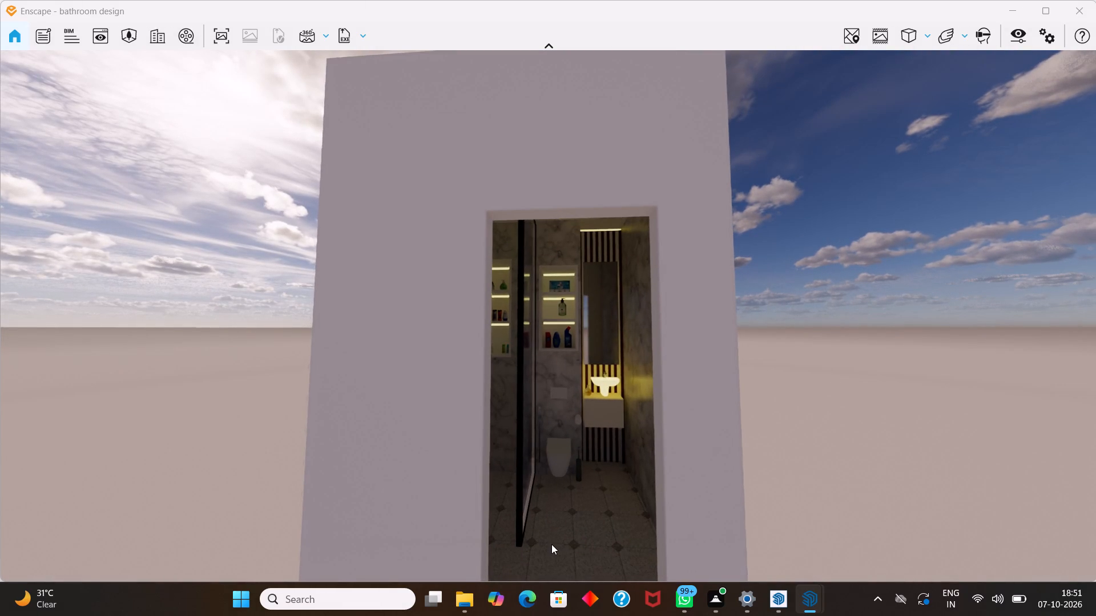
scroll(551, 544, "up", 1)
middle_click_drag(551, 546, 556, 338)
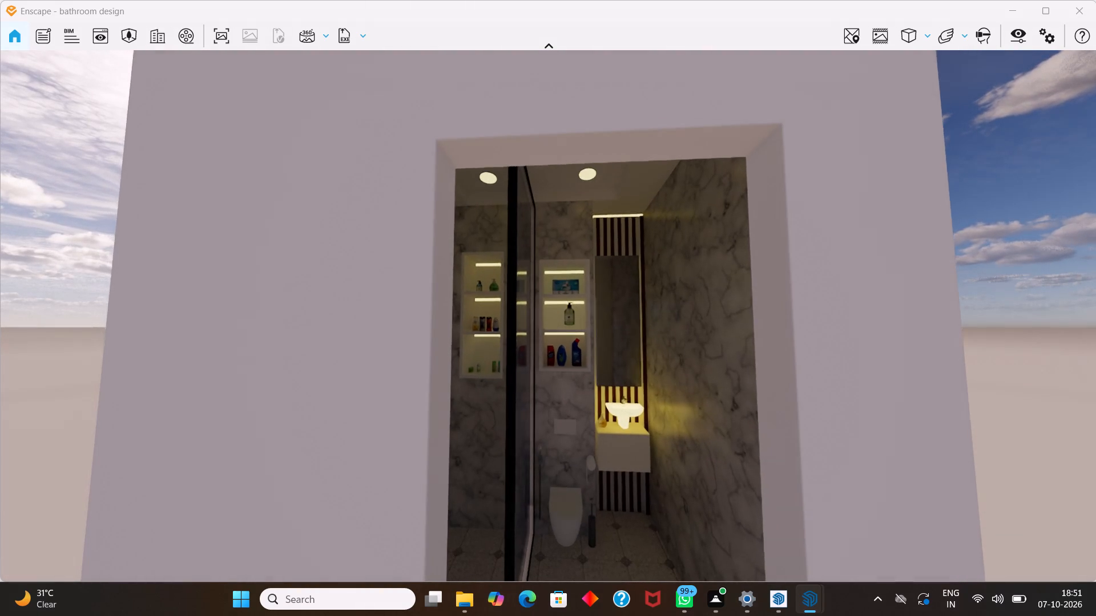
middle_click_drag(556, 338, 557, 341)
scroll(553, 548, "up", 1)
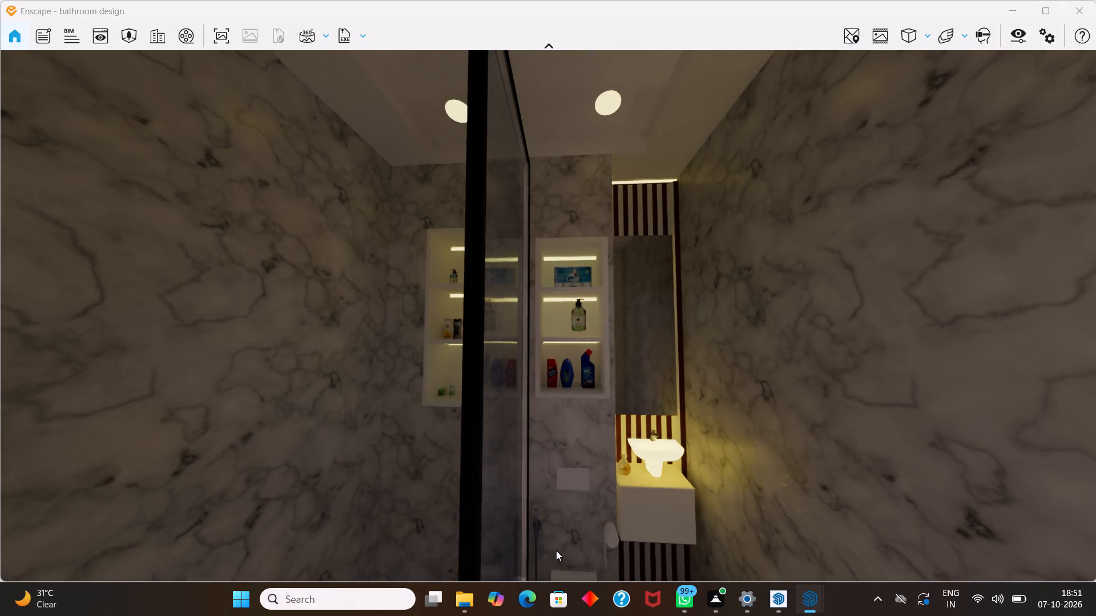
middle_click_drag(609, 429, 542, 322)
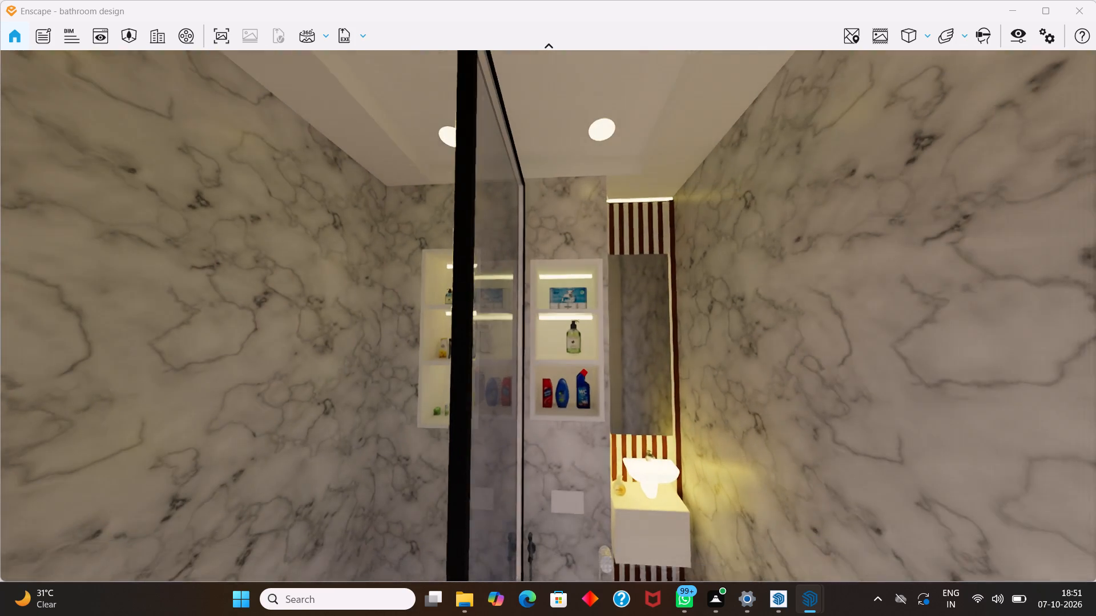
middle_click_drag(542, 322, 541, 321)
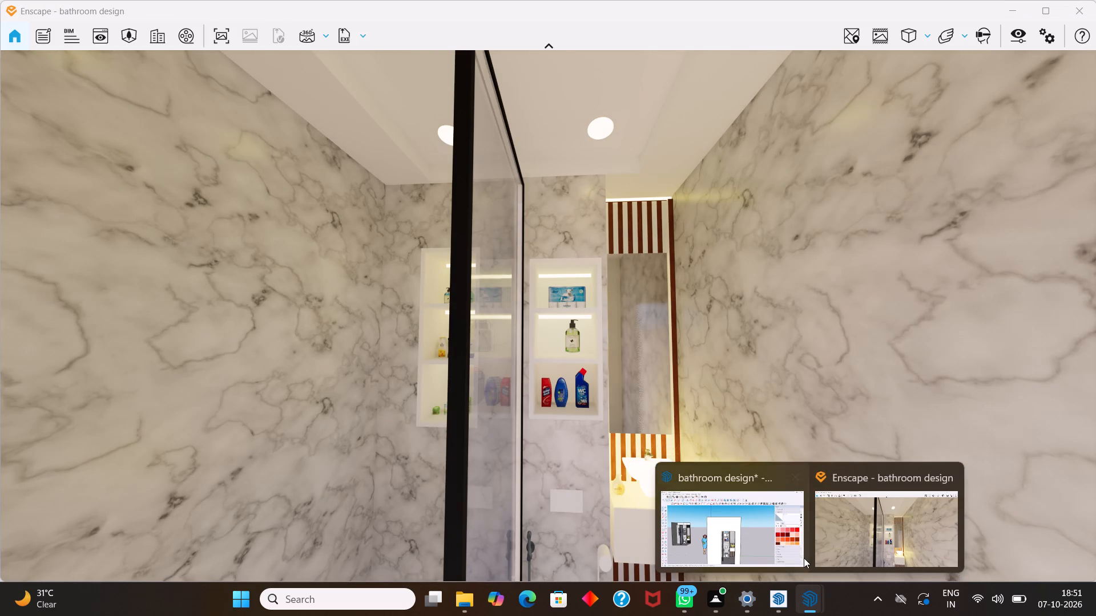
scroll(553, 406, "up", 2)
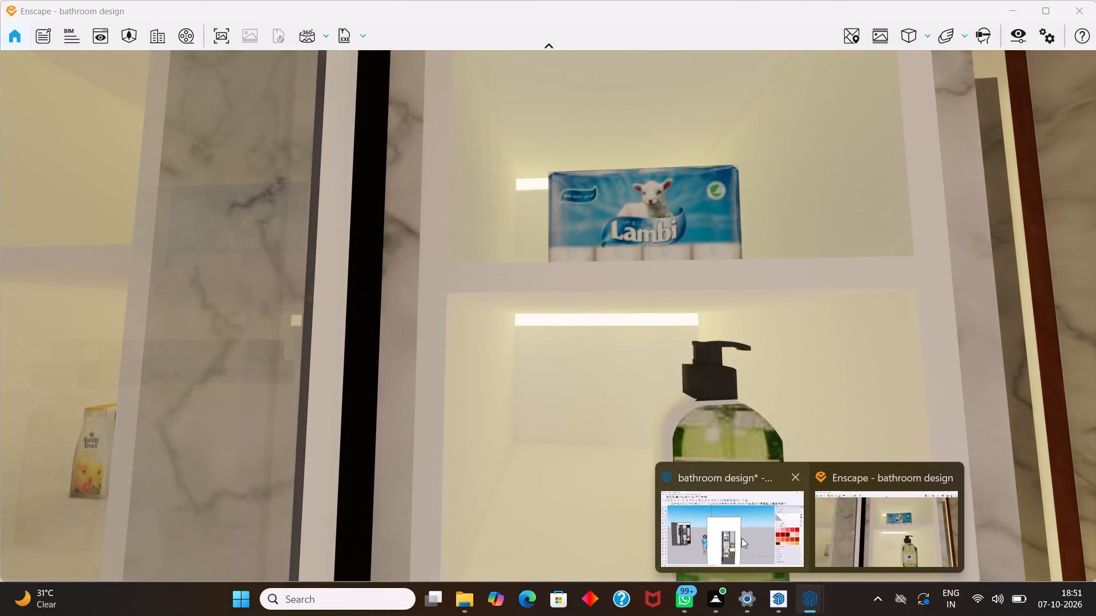
Switch to SketchUp and delete the yellow washbasin and its tap from the vanity in the open-fronted bathroom.
left_click(742, 537)
scroll(386, 381, "up", 7)
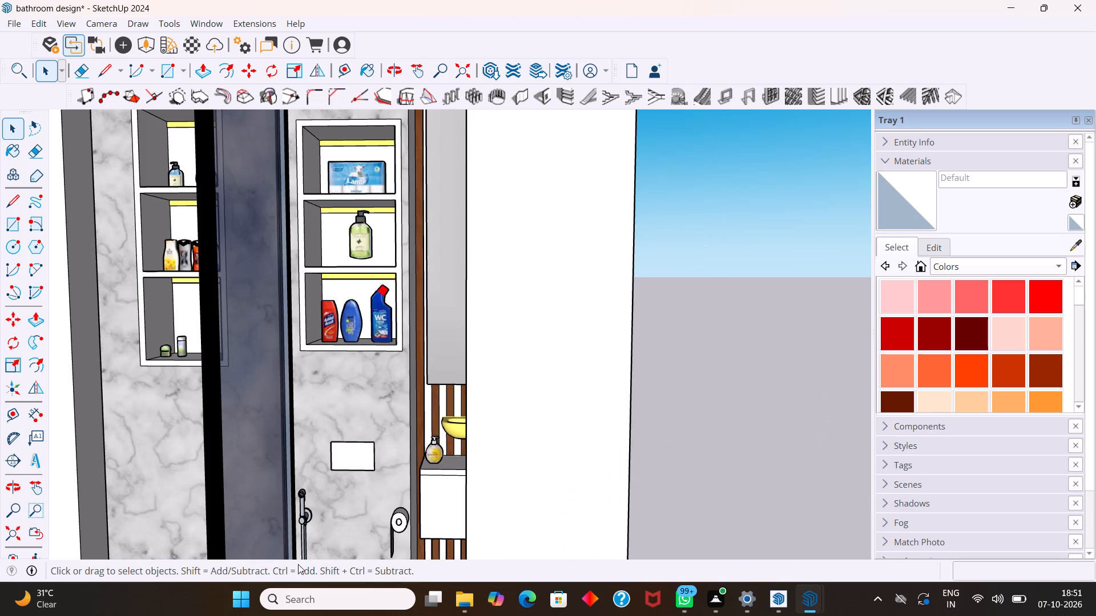
scroll(312, 538, "up", 2)
left_click(506, 408)
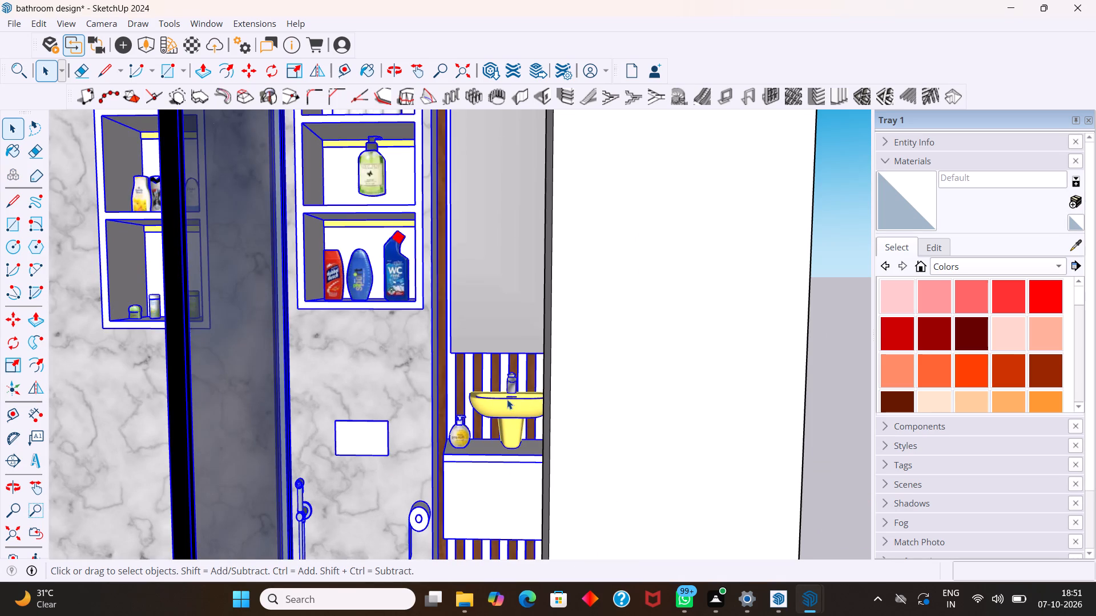
scroll(507, 399, "down", 15)
scroll(84, 314, "down", 7)
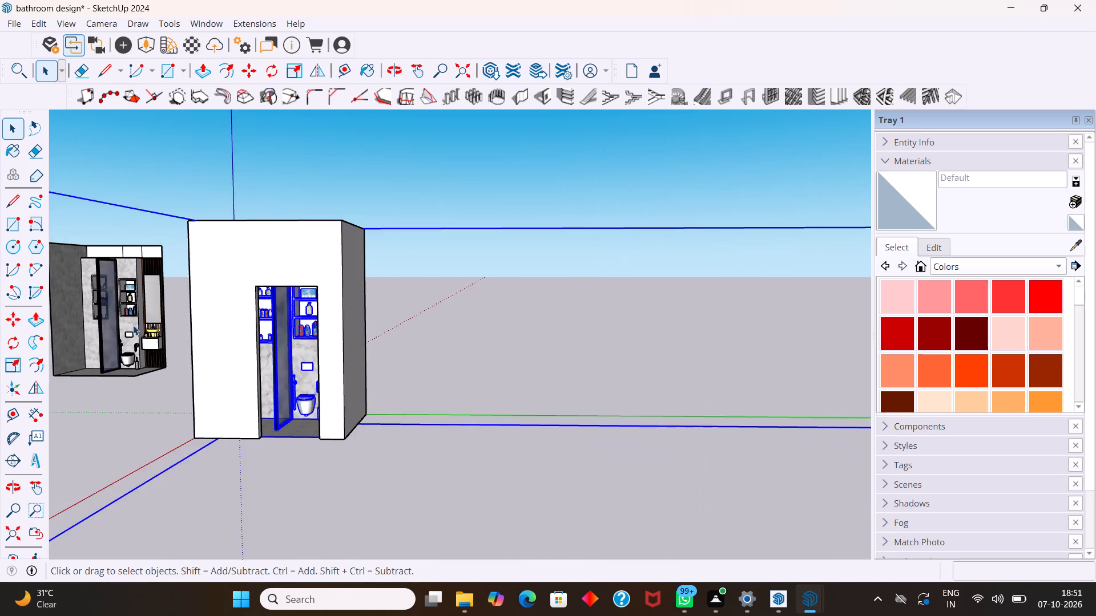
double_click(126, 325)
double_click(126, 325)
scroll(126, 326, "down", 2)
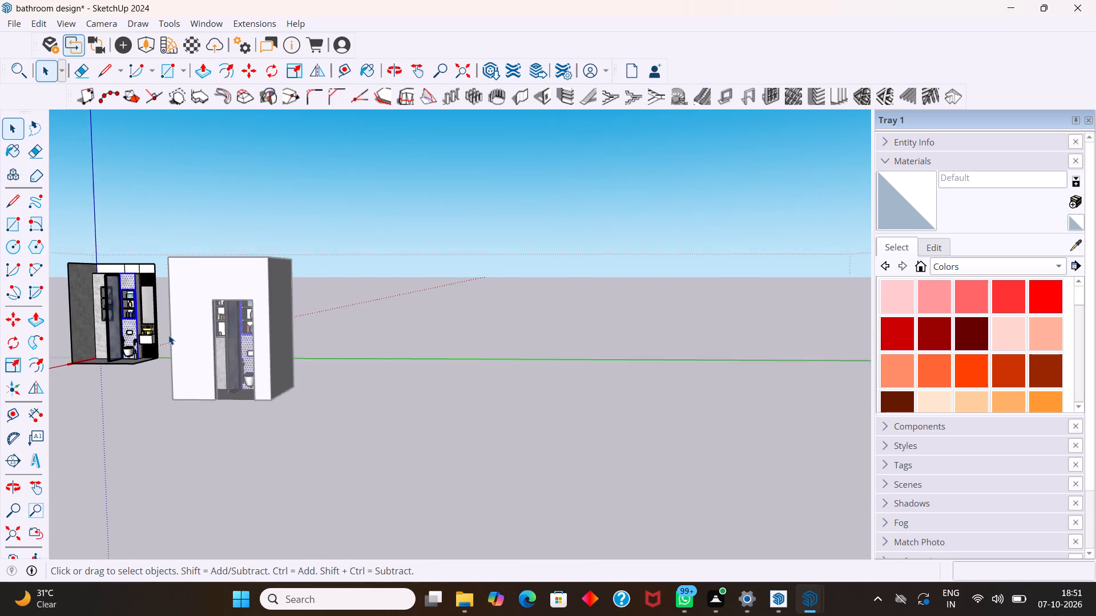
scroll(168, 335, "down", 4)
left_click(442, 453)
scroll(183, 431, "down", 6)
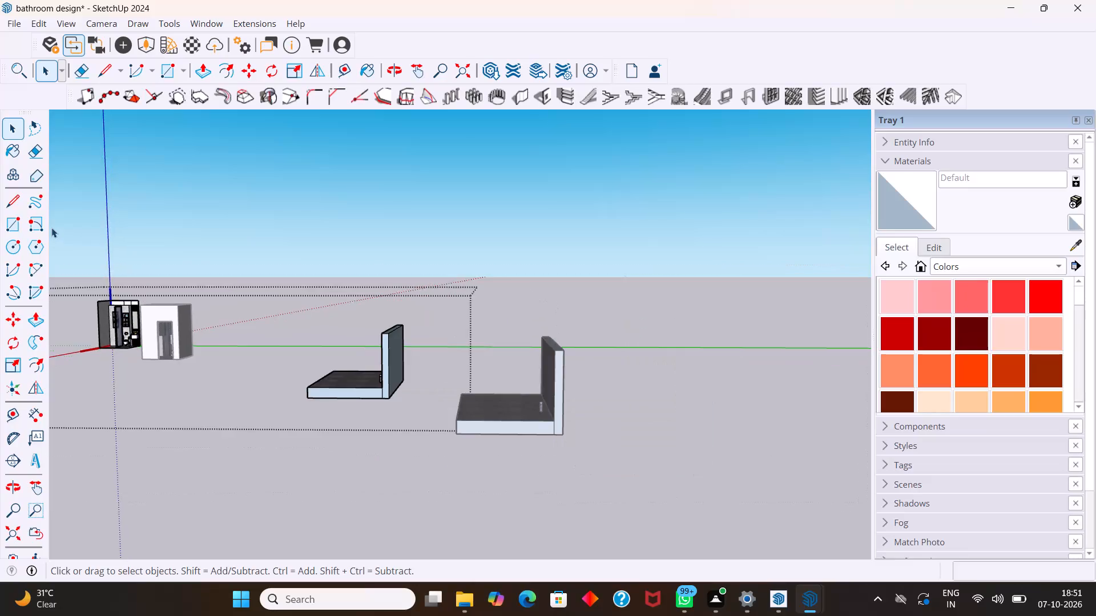
scroll(68, 252, "up", 17)
scroll(120, 375, "down", 5)
scroll(0, 356, "up", 3)
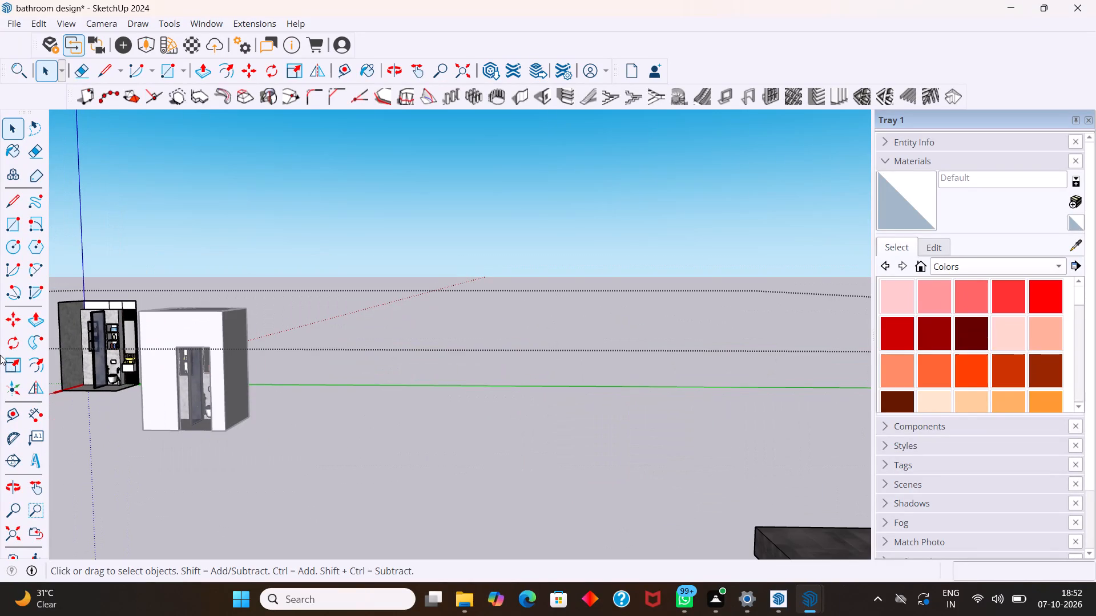
scroll(0, 355, "up", 1)
scroll(82, 352, "up", 13)
middle_click_drag(154, 337, 269, 384)
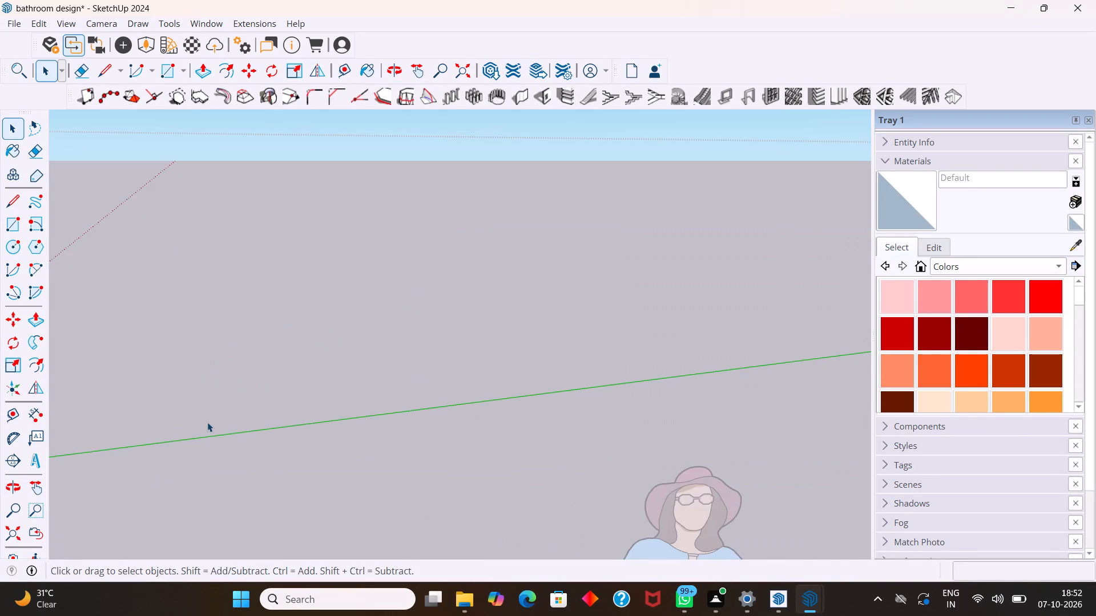
scroll(207, 421, "down", 5)
scroll(162, 433, "down", 6)
middle_click_drag(245, 403, 179, 421)
scroll(38, 392, "up", 4)
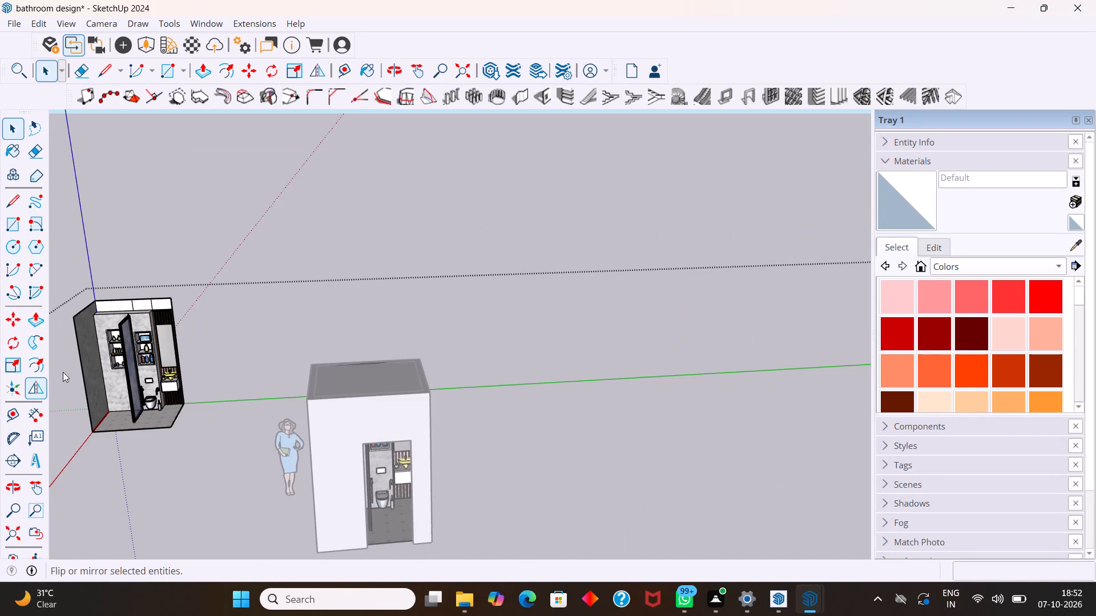
scroll(122, 380, "up", 20)
scroll(122, 380, "up", 1)
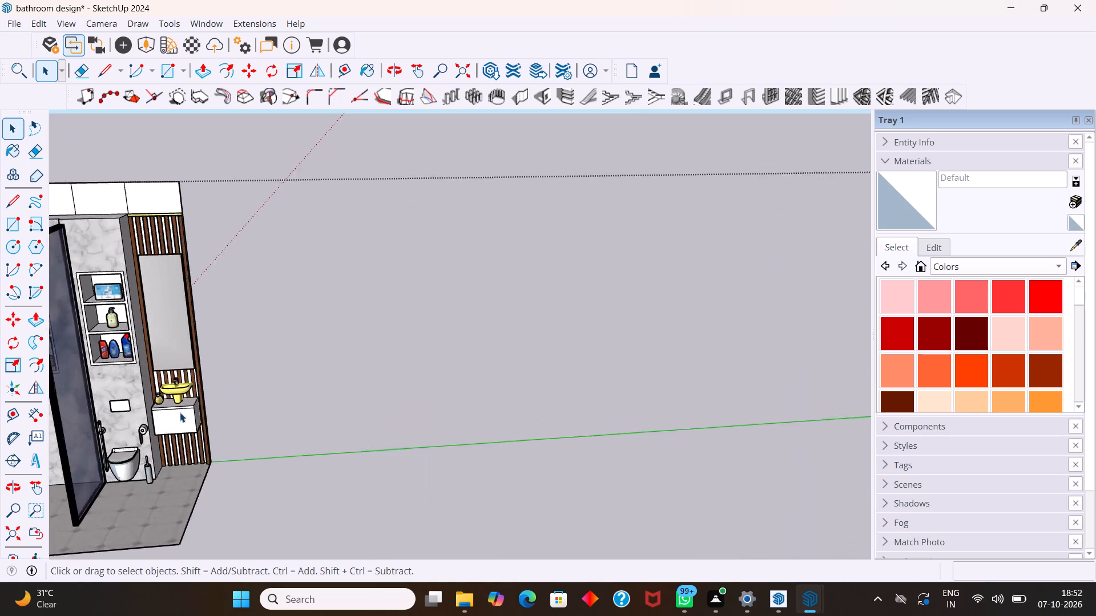
scroll(180, 412, "up", 16)
left_click(175, 378)
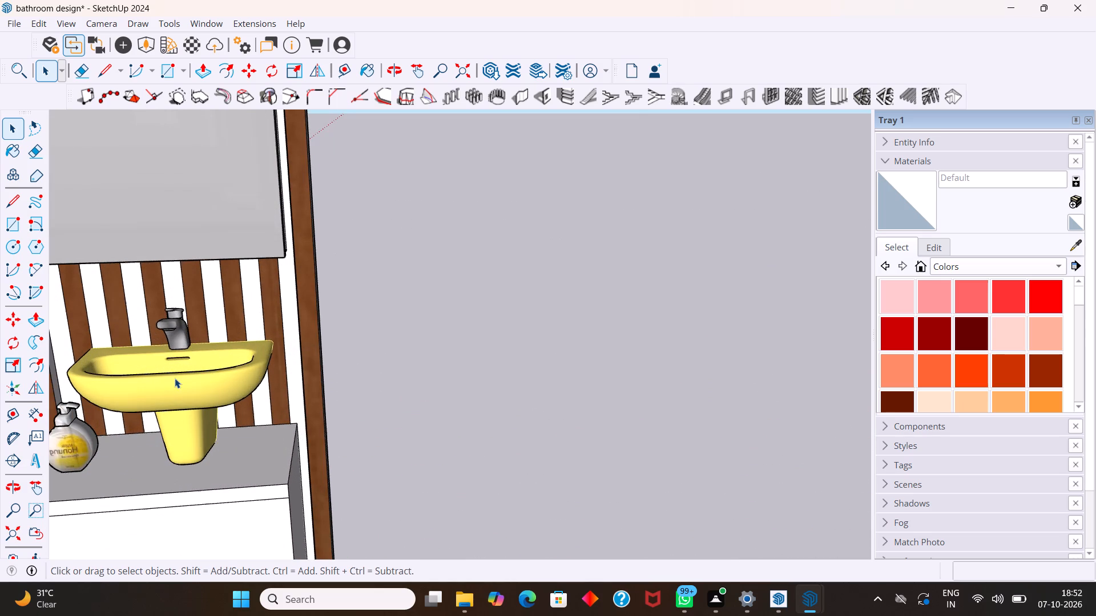
key("Delete")
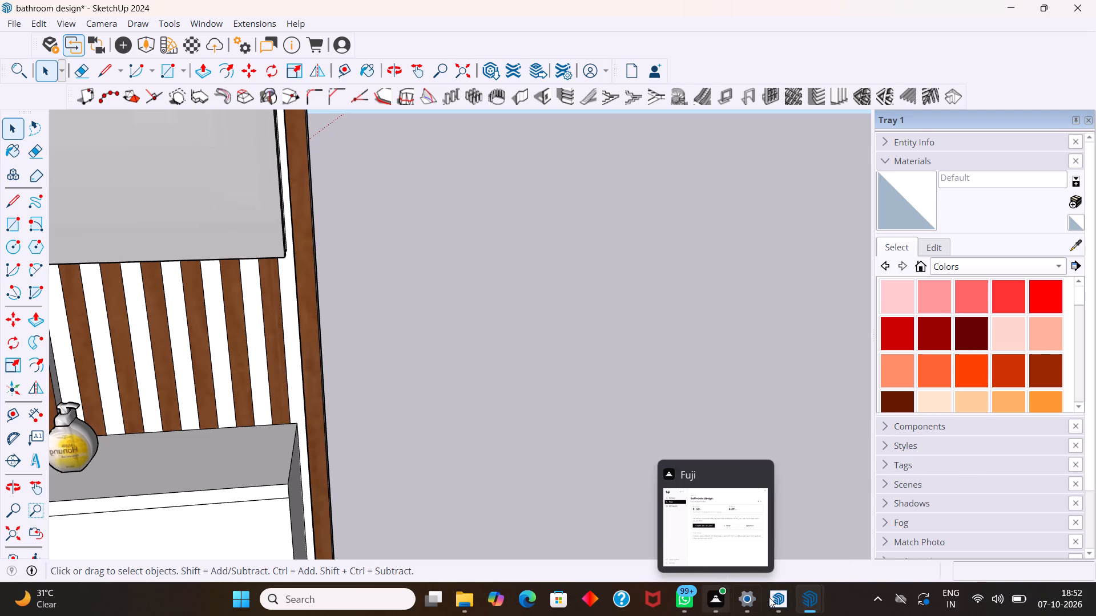
Minimise the SketchUp and Enscape windows and open the 3D Warehouse website in Google Chrome.
left_click(1006, 0)
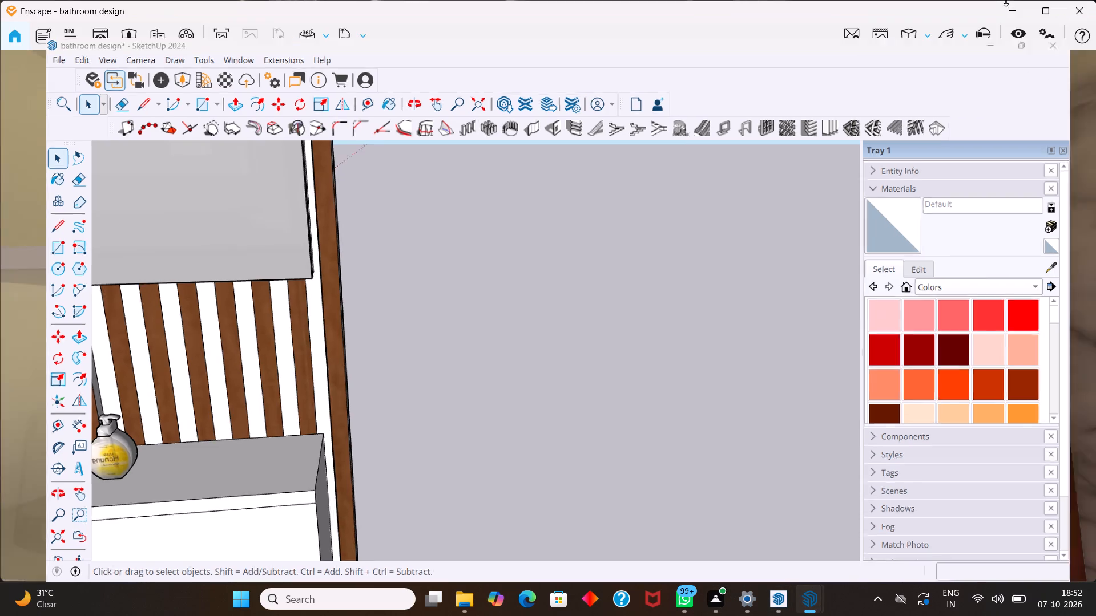
scroll(879, 123, "down", 3)
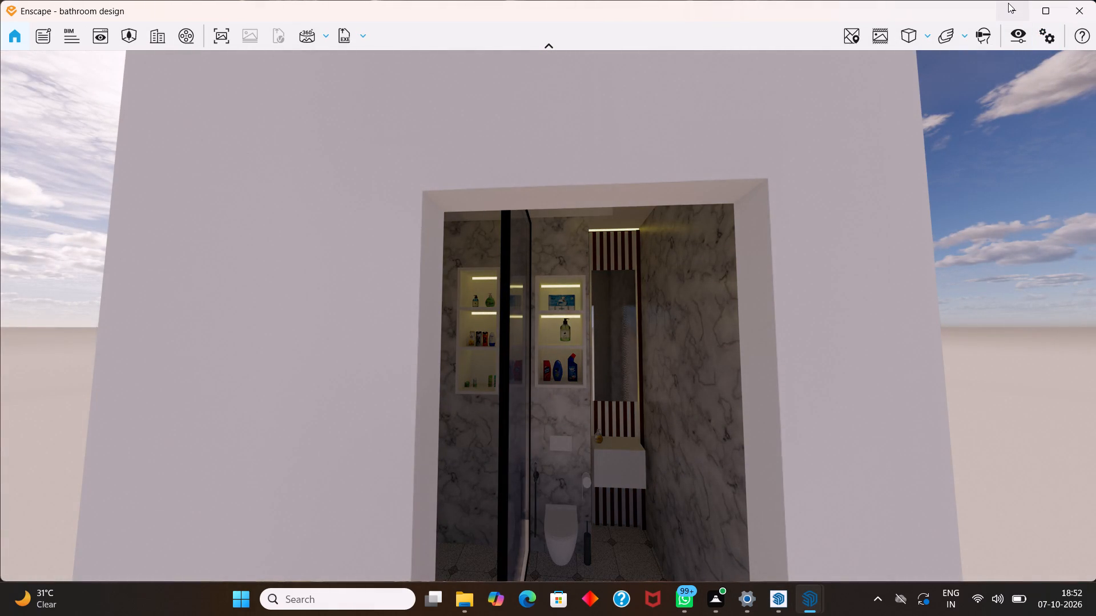
left_click(1008, 3)
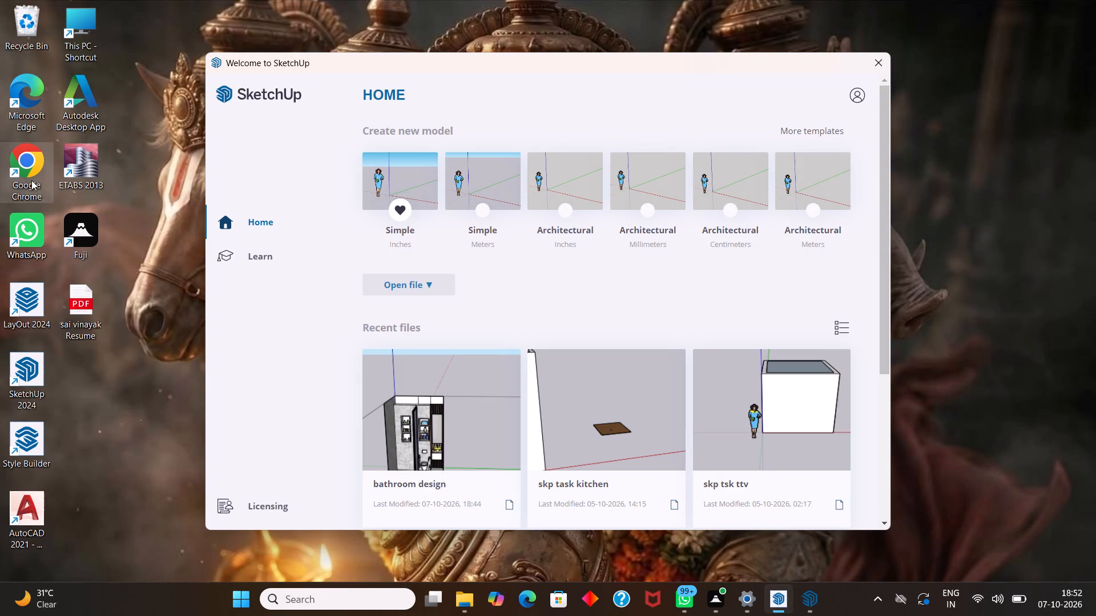
double_click(27, 151)
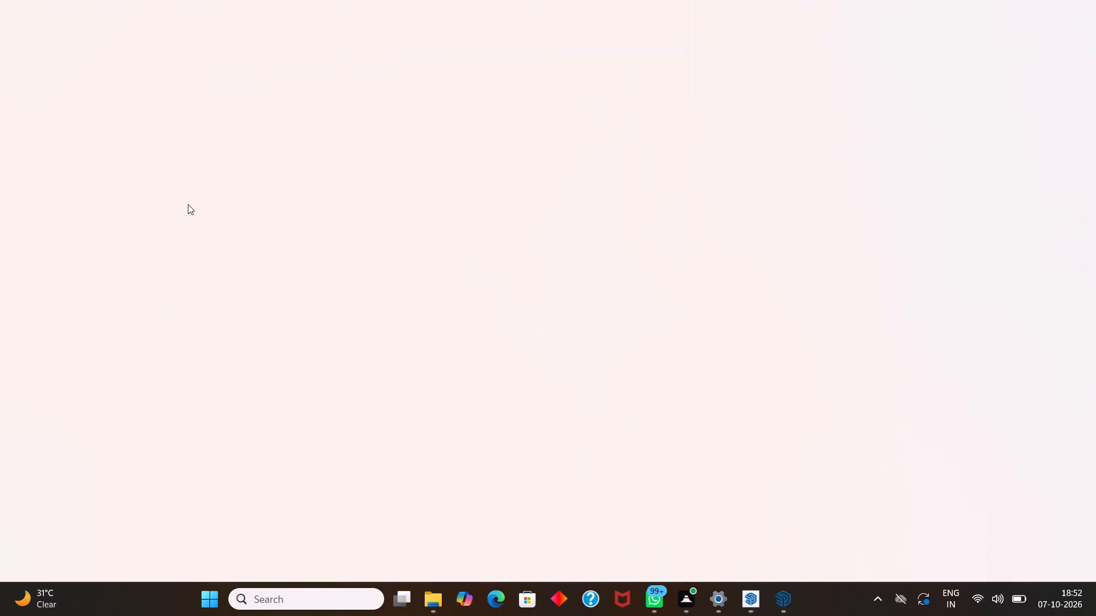
left_click(336, 308)
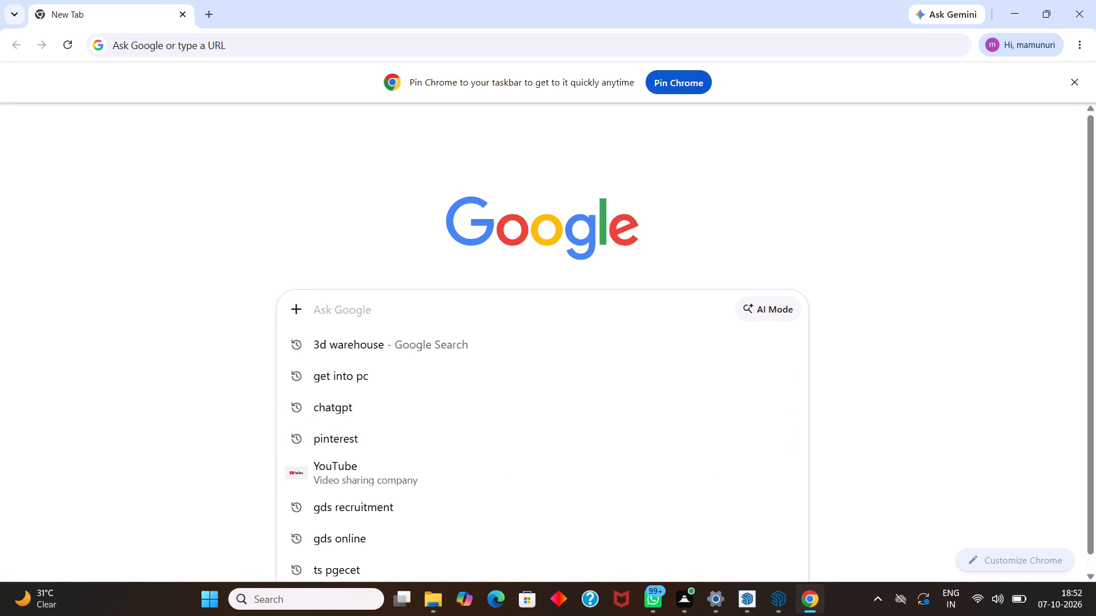
left_click(369, 343)
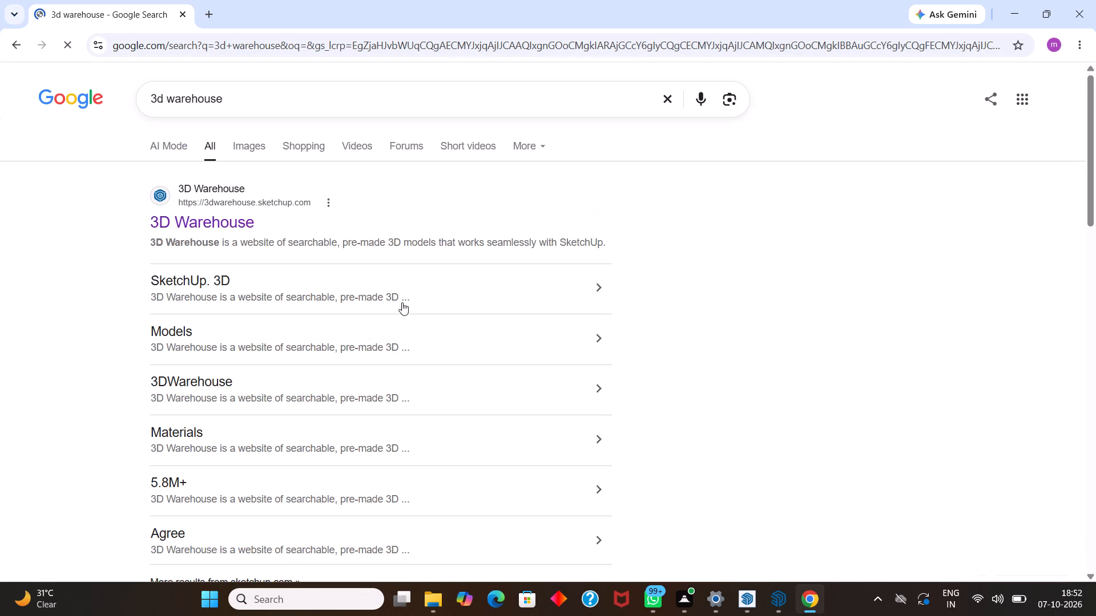
left_click(191, 226)
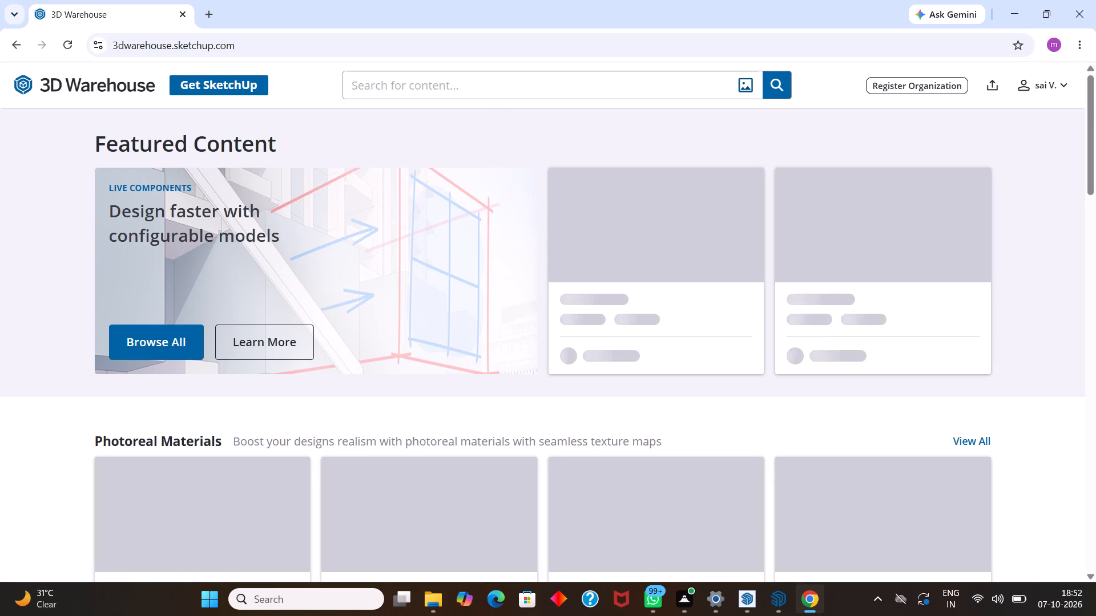
Search 3D Warehouse for washbasin.
left_click(485, 86)
scroll(483, 104, "down", 3)
scroll(483, 106, "up", 2)
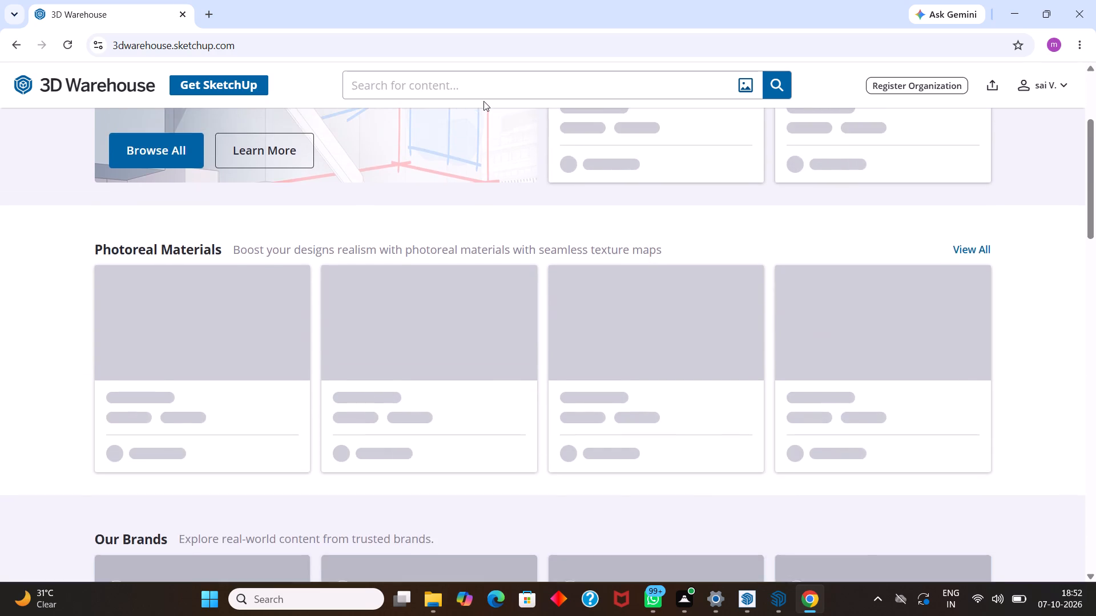
key("w")
key("a")
key("s")
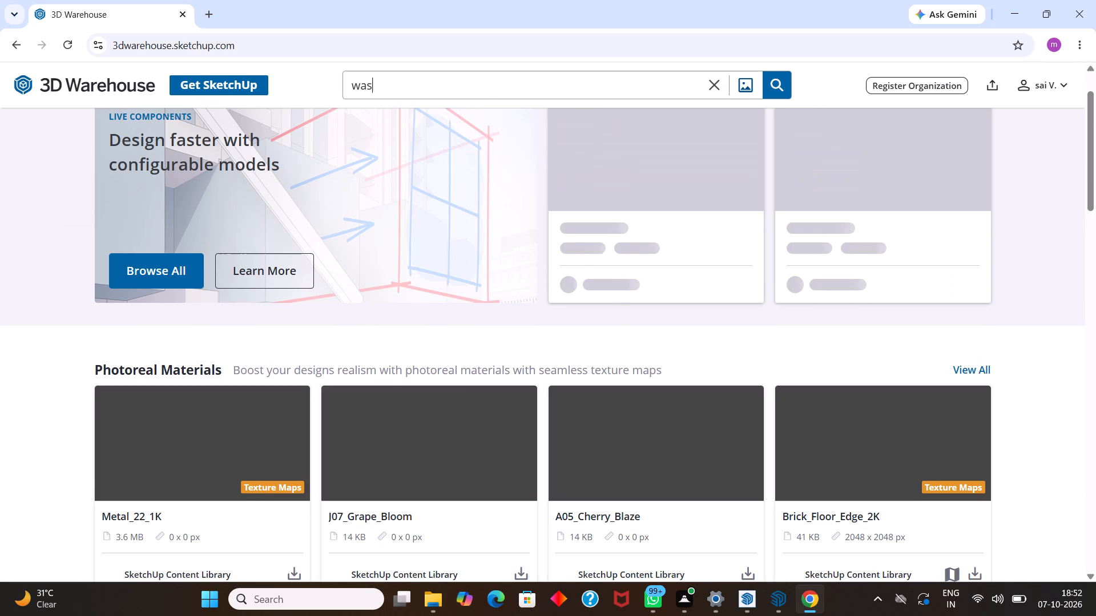
key("h")
key("b")
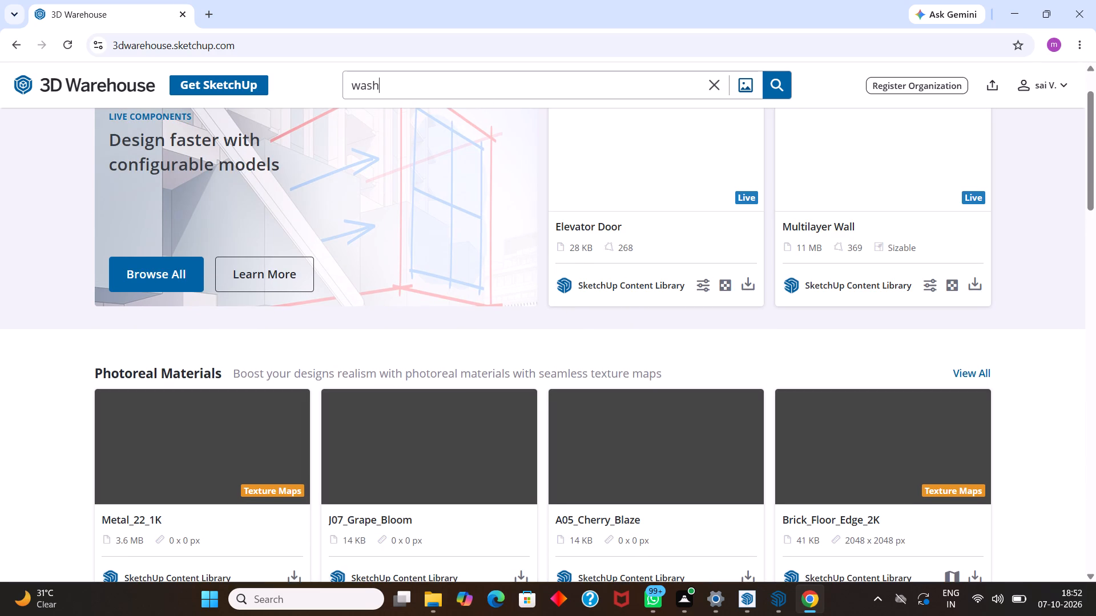
key("a")
key("s")
key("i")
key("n")
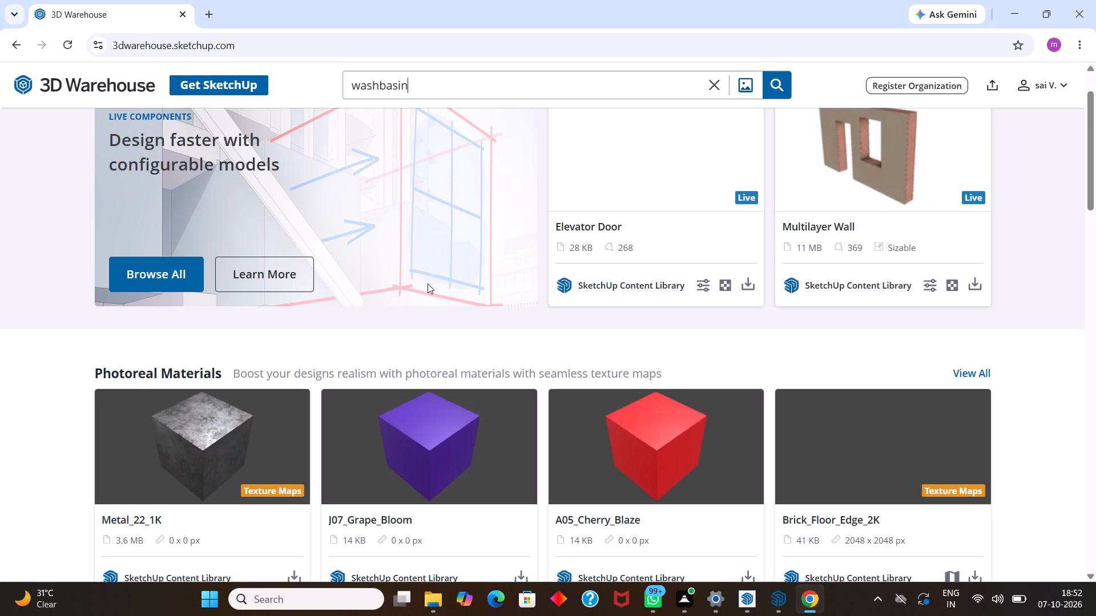
key("Return")
scroll(444, 278, "up", 2)
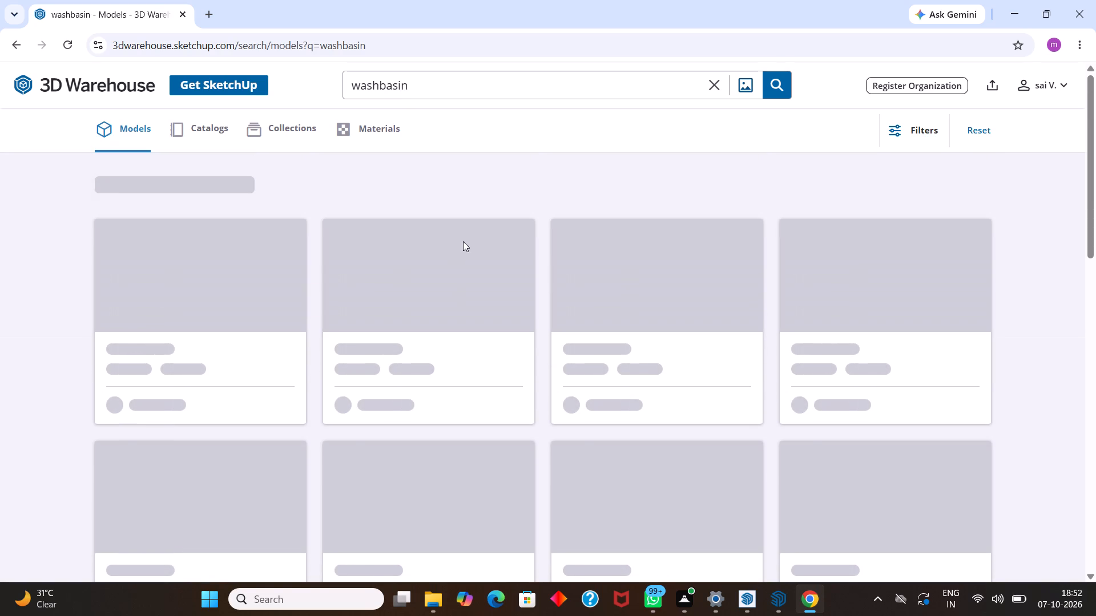
scroll(458, 244, "up", 1)
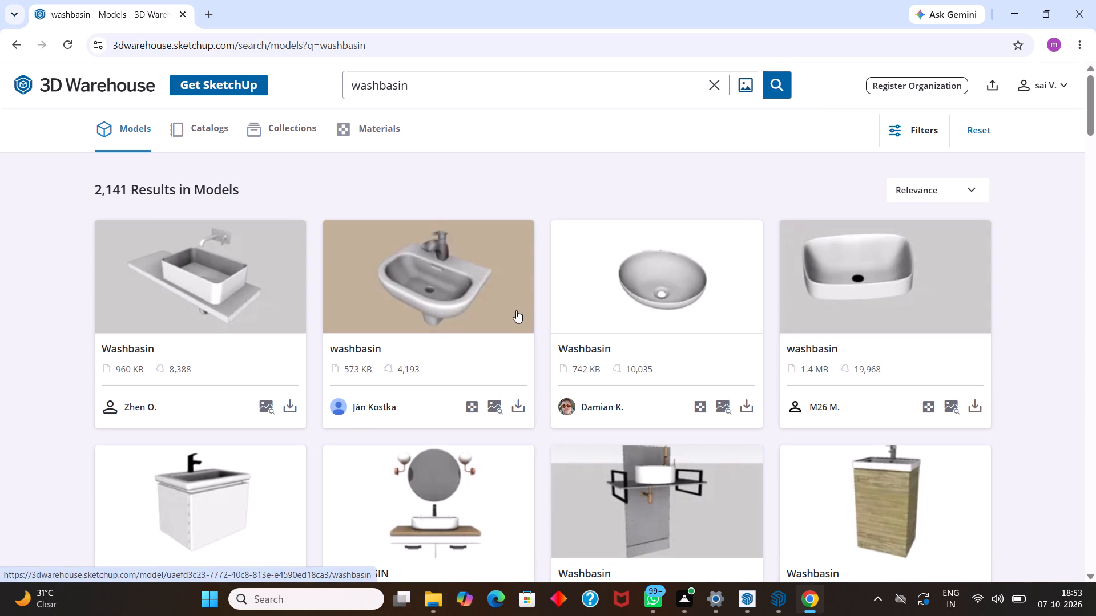
Find the 1.8 MB WASHBASIN model with a rectangular basin, dark tap and short pedestal, and download it as a SketchUp file.
scroll(521, 316, "down", 2)
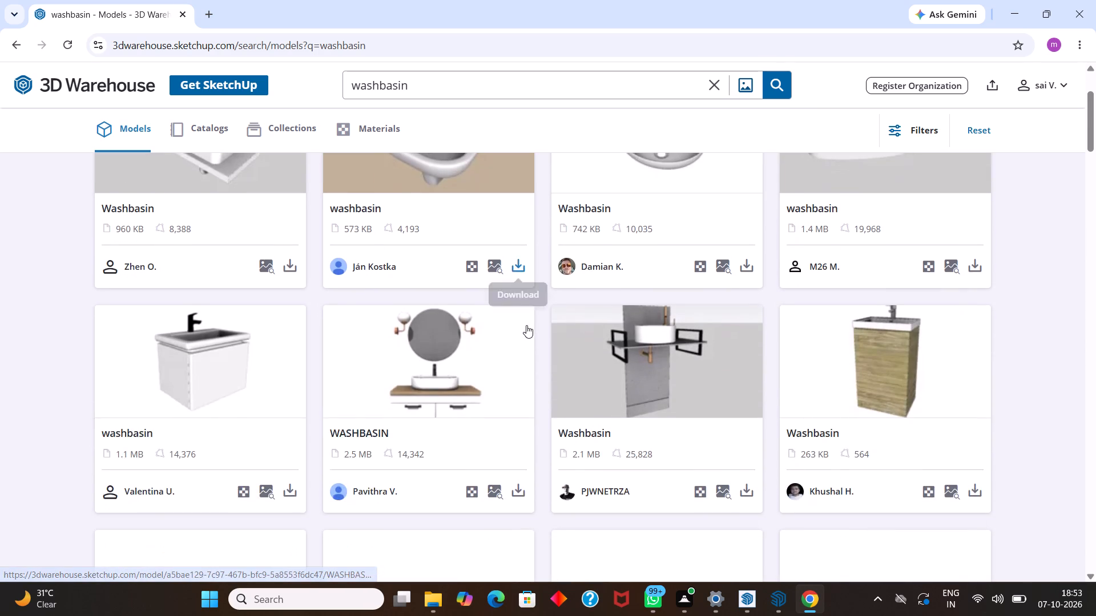
scroll(528, 328, "down", 2)
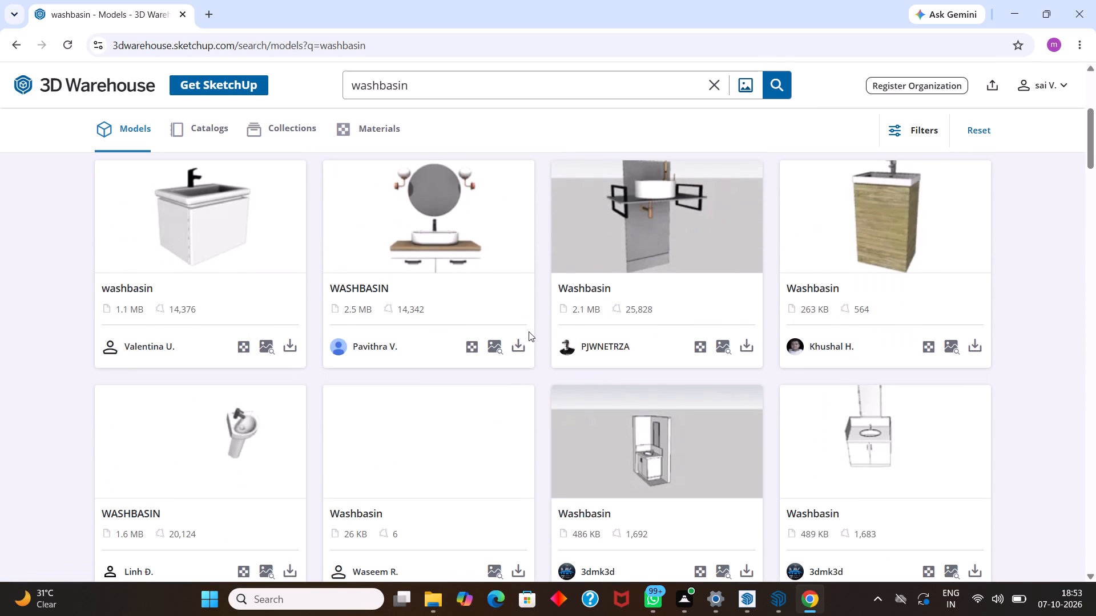
scroll(529, 331, "down", 5)
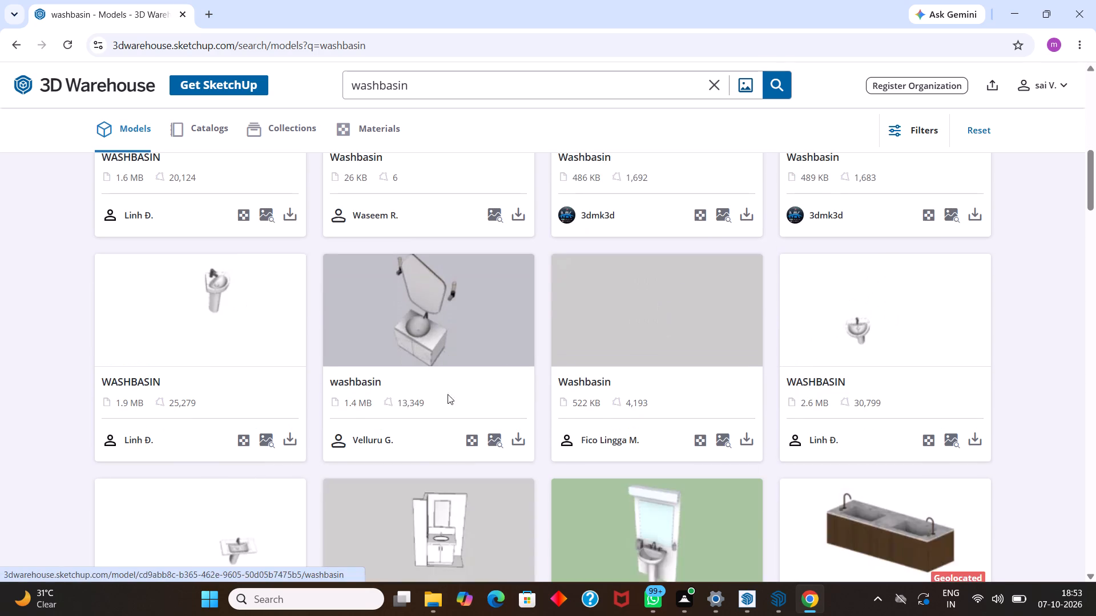
scroll(311, 402, "down", 5)
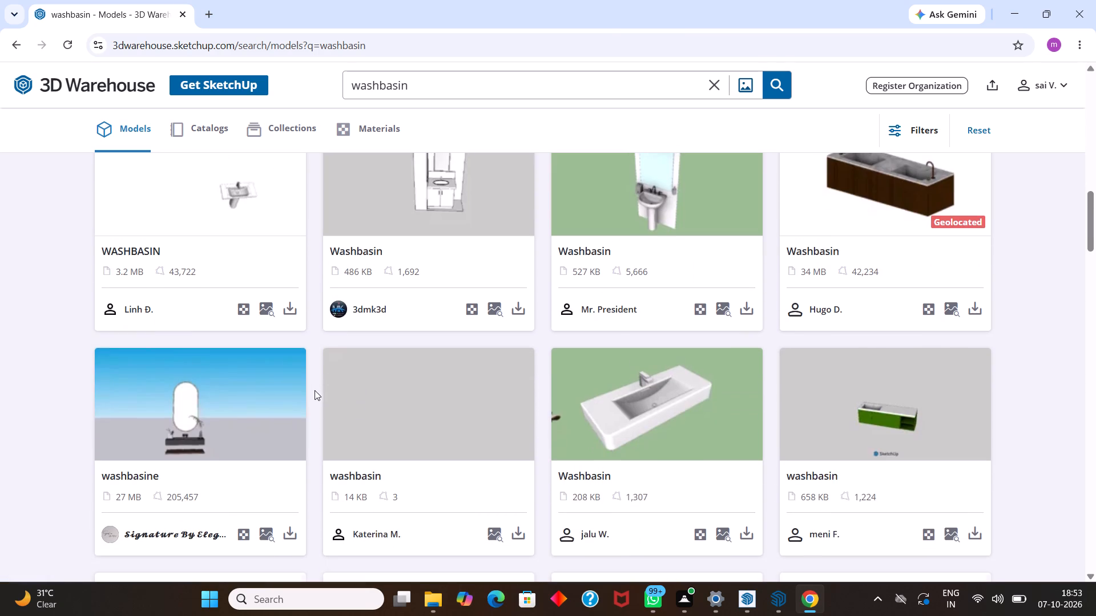
scroll(324, 382, "down", 3)
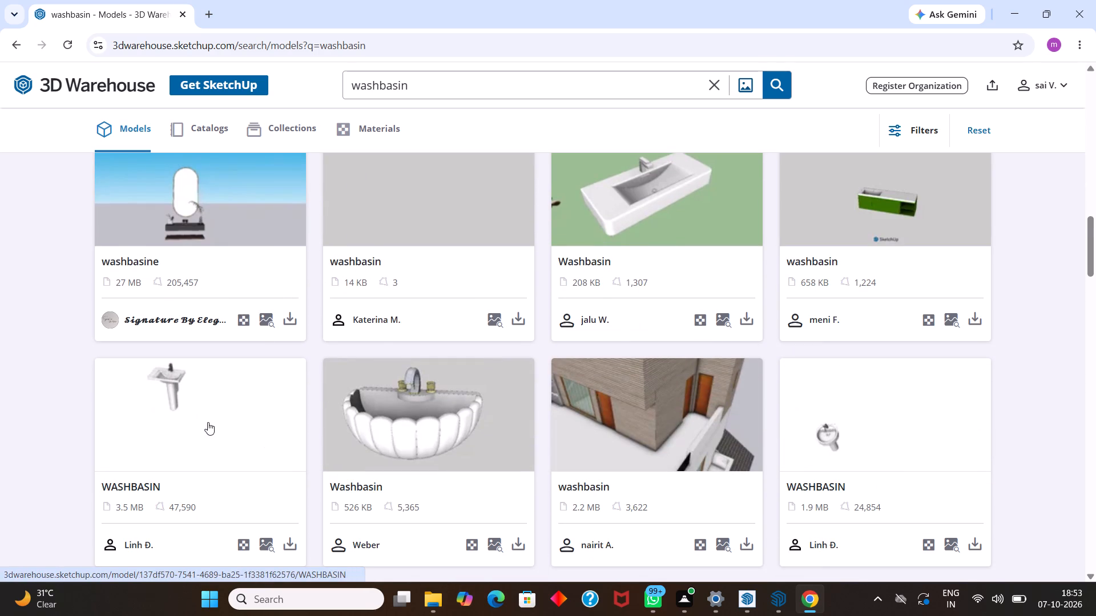
scroll(571, 440, "down", 5)
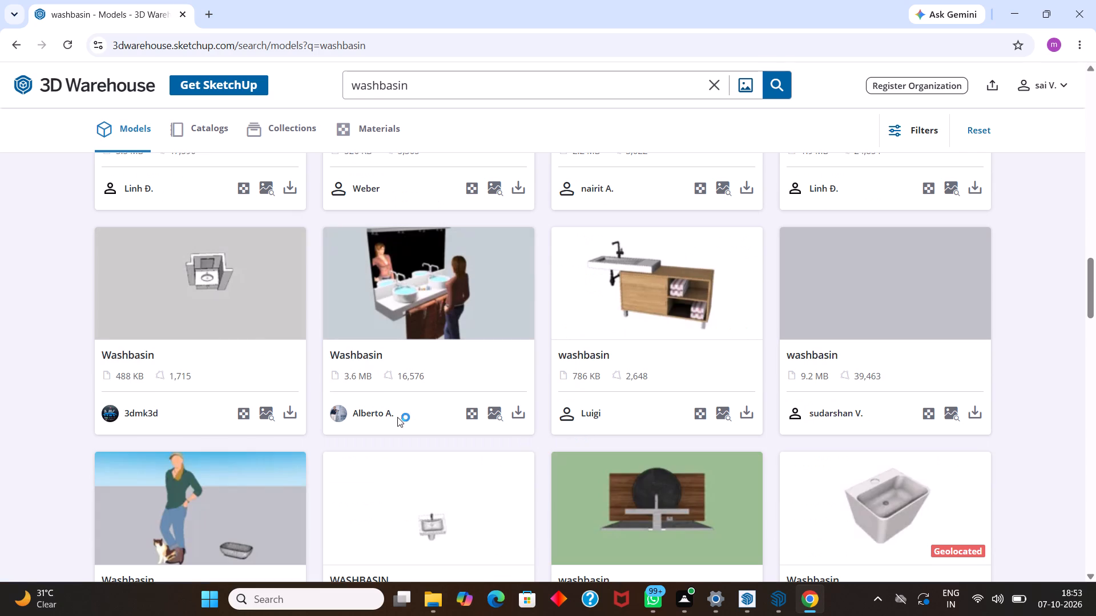
scroll(315, 403, "down", 4)
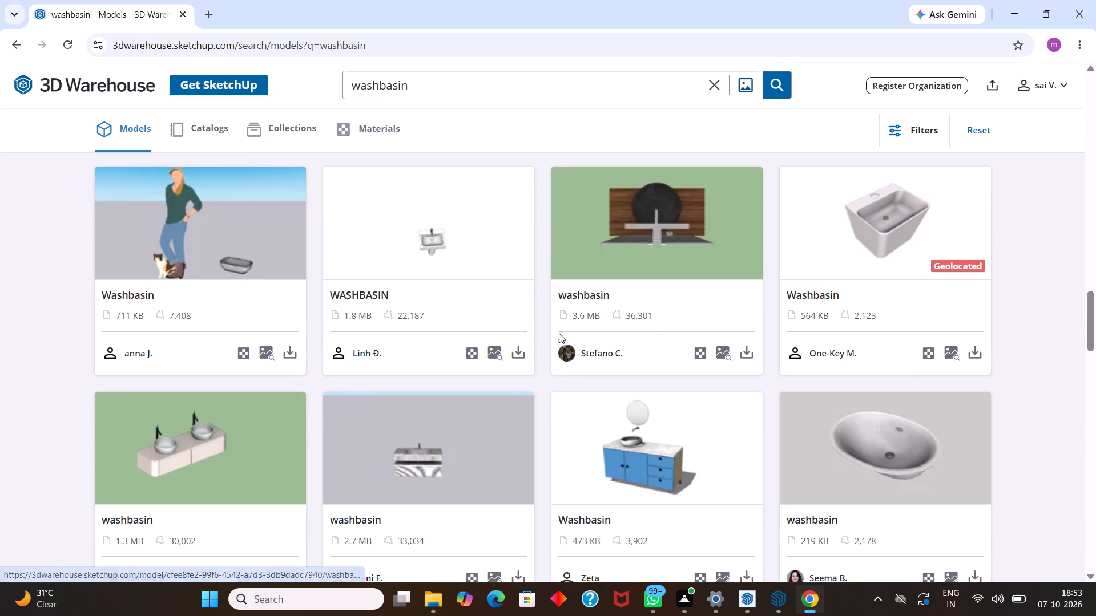
left_click(521, 346)
left_click(418, 433)
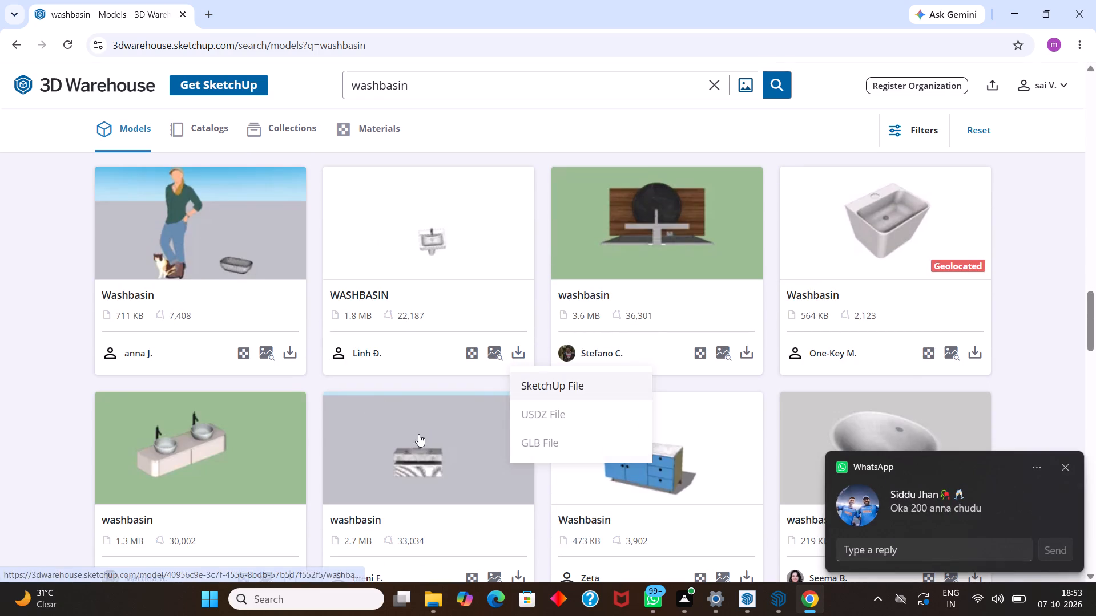
left_click(480, 194)
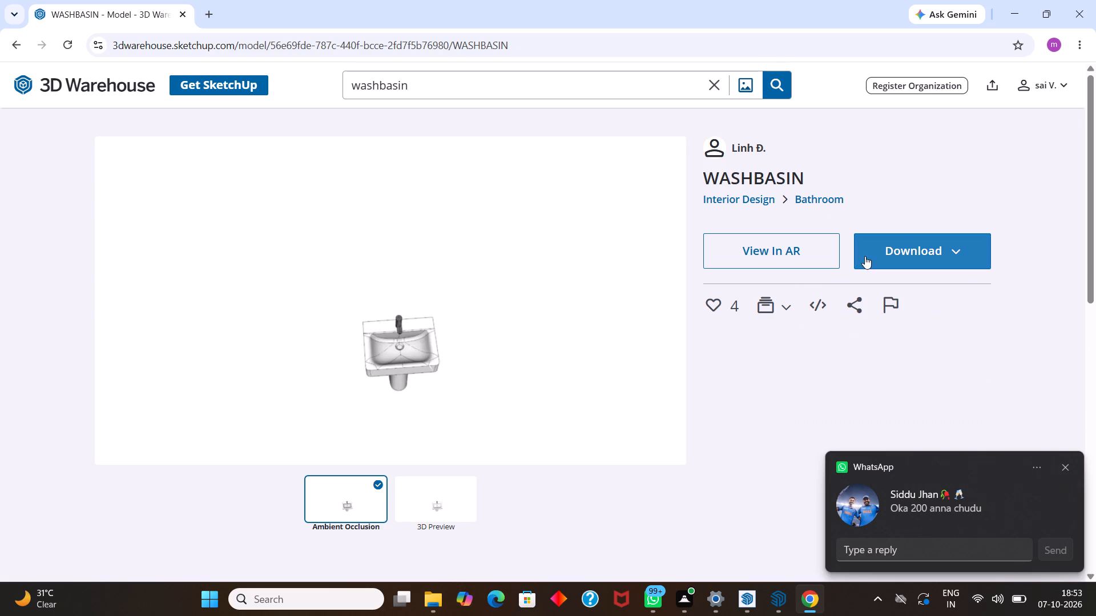
left_click(893, 245)
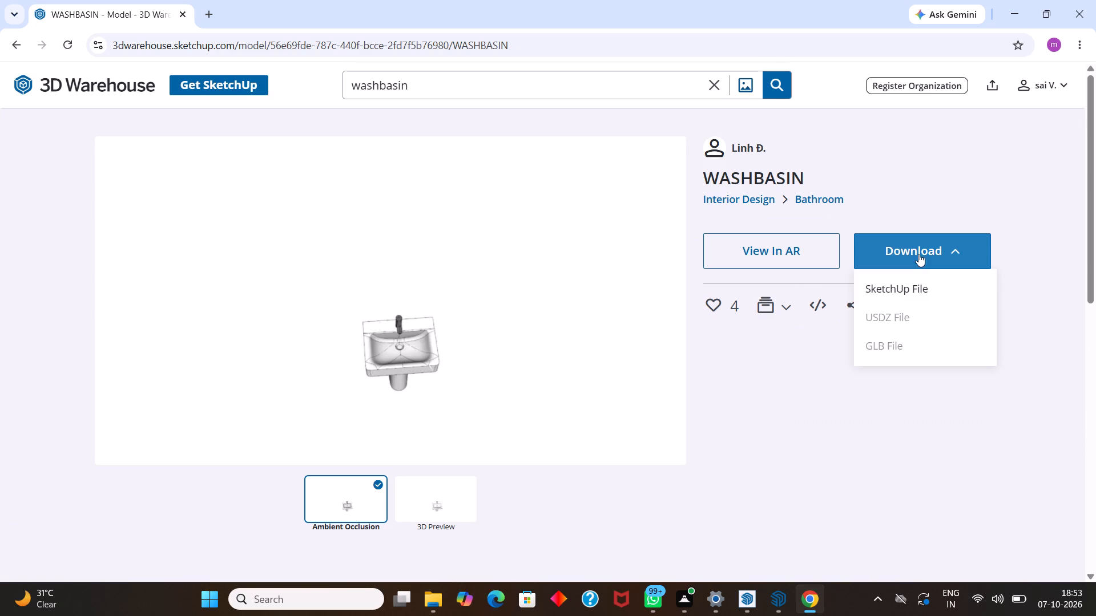
left_click(921, 286)
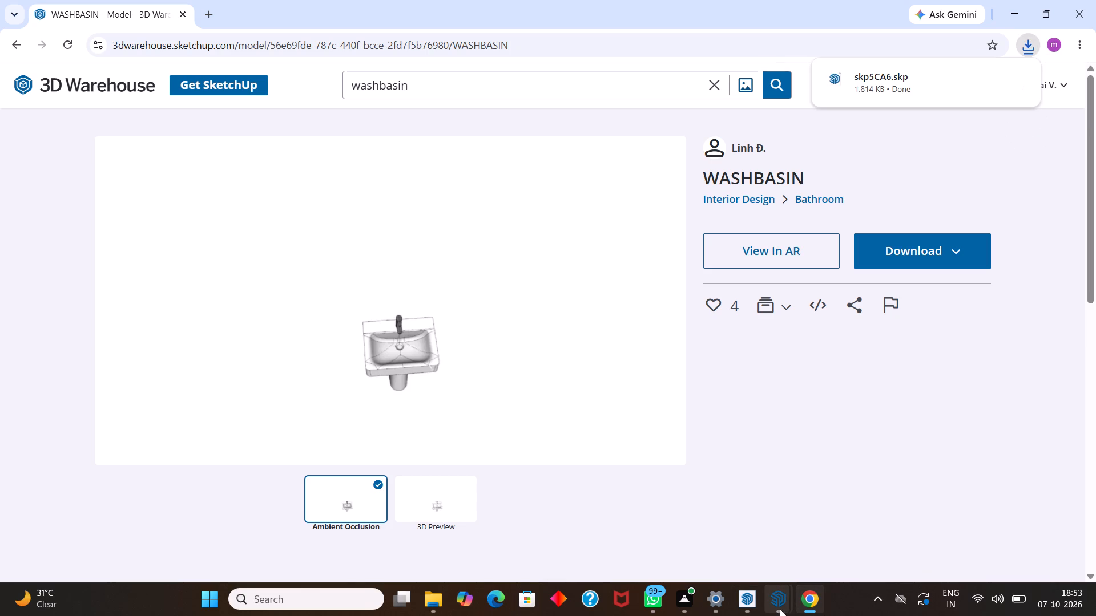
Switch to SketchUp and import the downloaded washbasin file skp5CA6 from the Downloads folder.
left_click(711, 541)
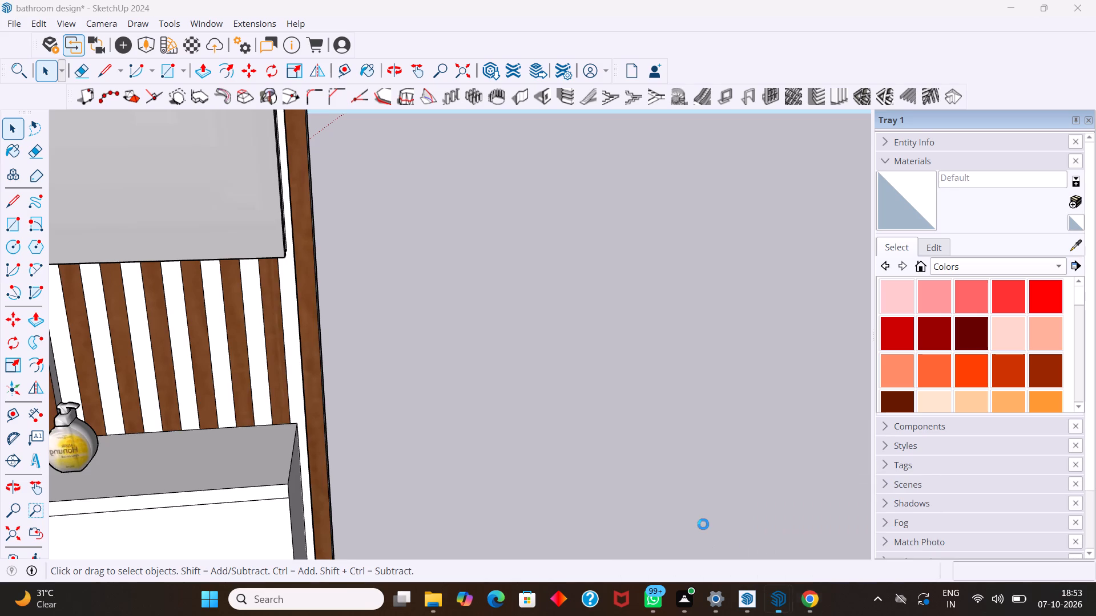
scroll(370, 221, "down", 4)
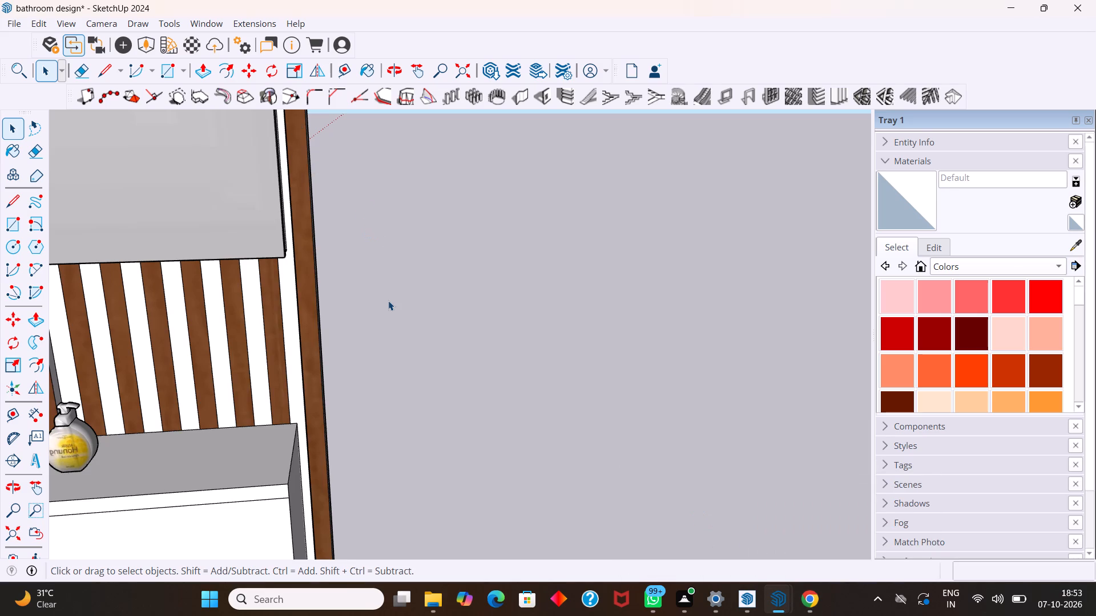
scroll(394, 288, "down", 20)
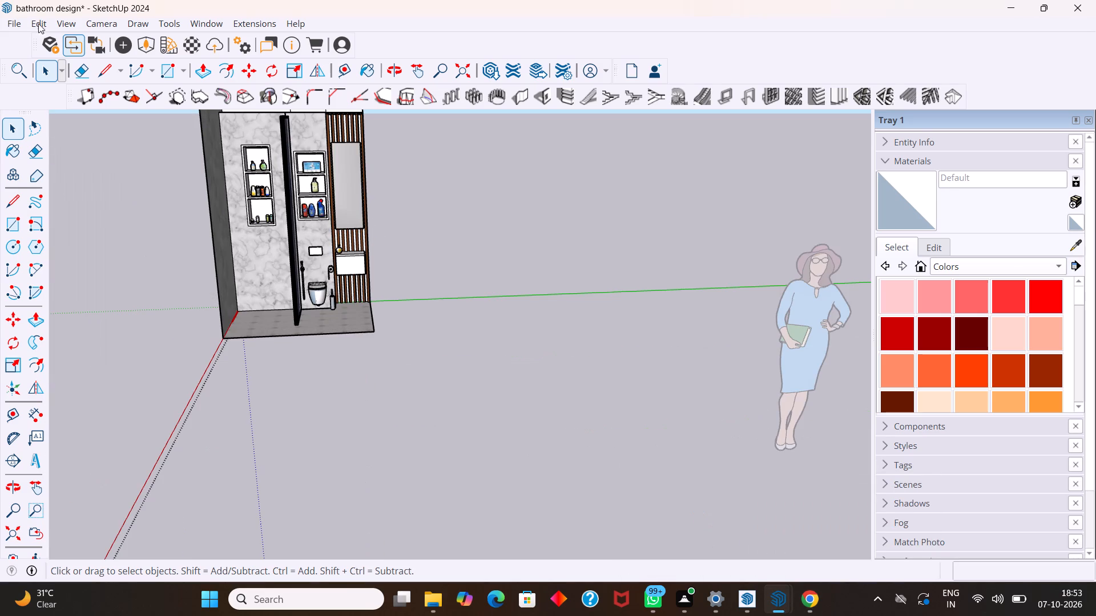
left_click(8, 20)
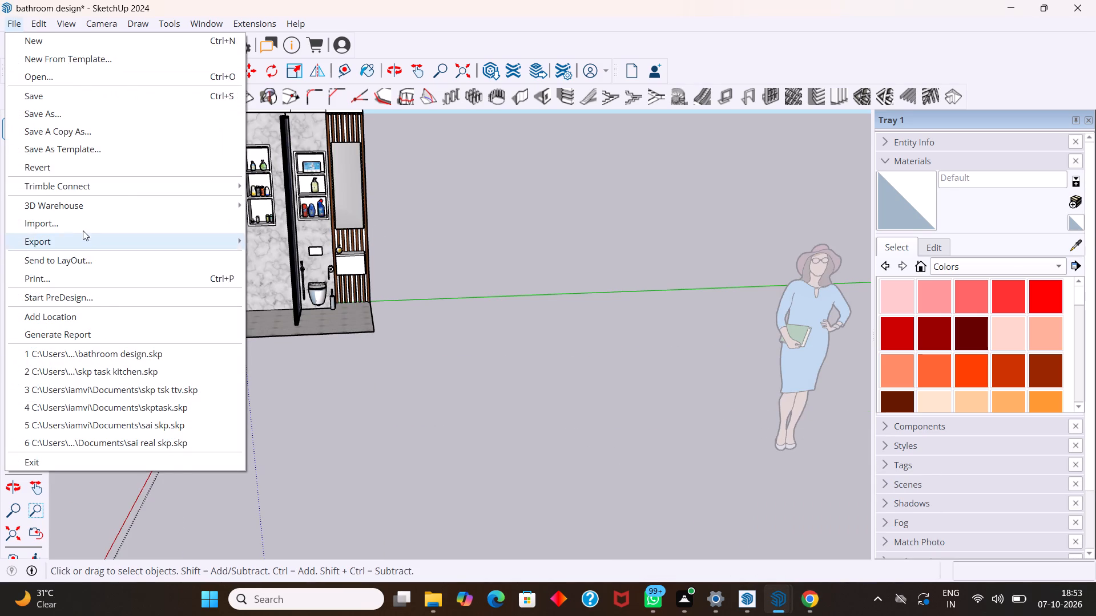
left_click(82, 225)
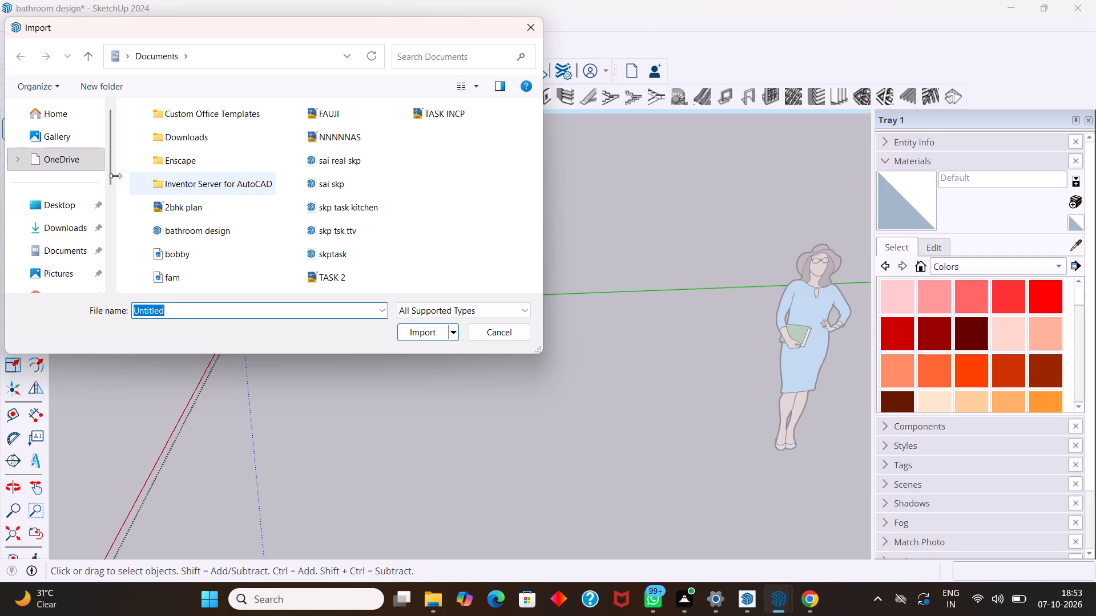
left_click(43, 236)
left_click(224, 152)
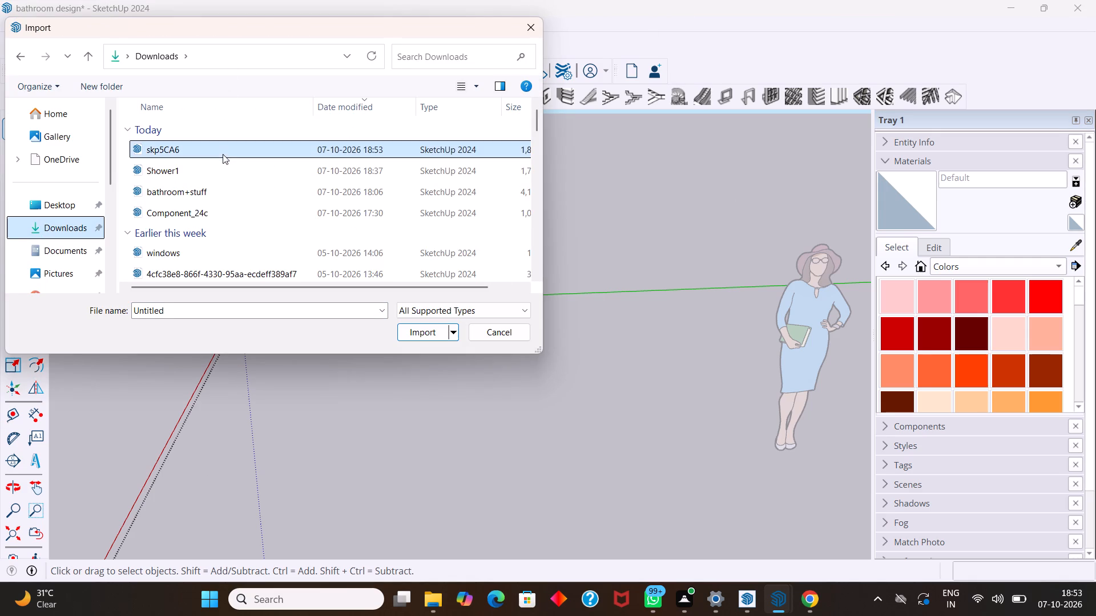
left_click(405, 334)
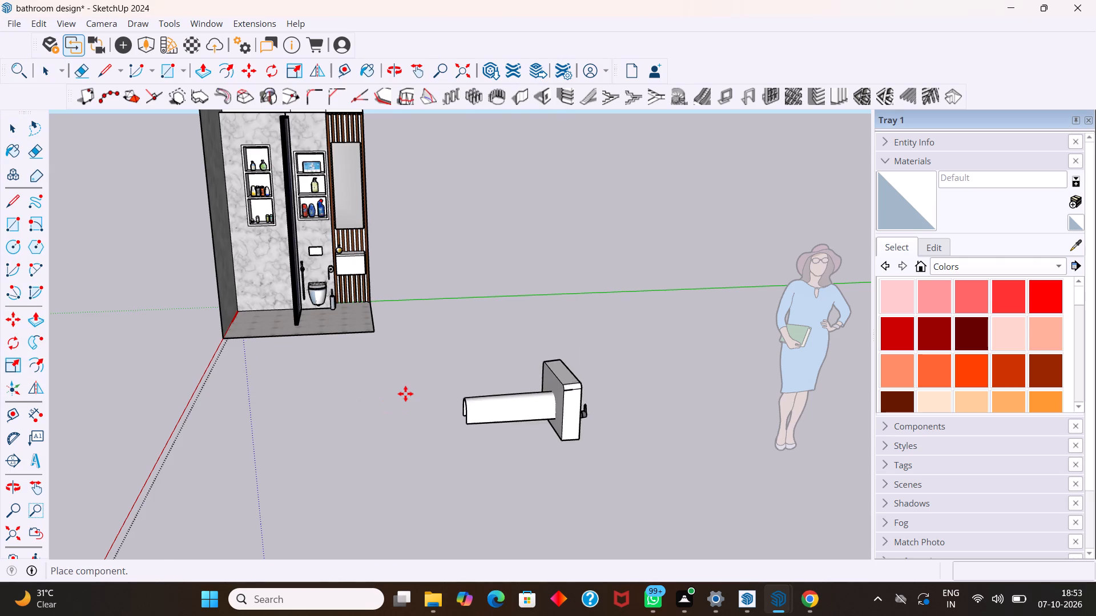
Place the imported washbasin on the open ground in front of the open-fronted bathroom.
scroll(404, 393, "down", 2)
middle_click_drag(443, 414, 215, 357)
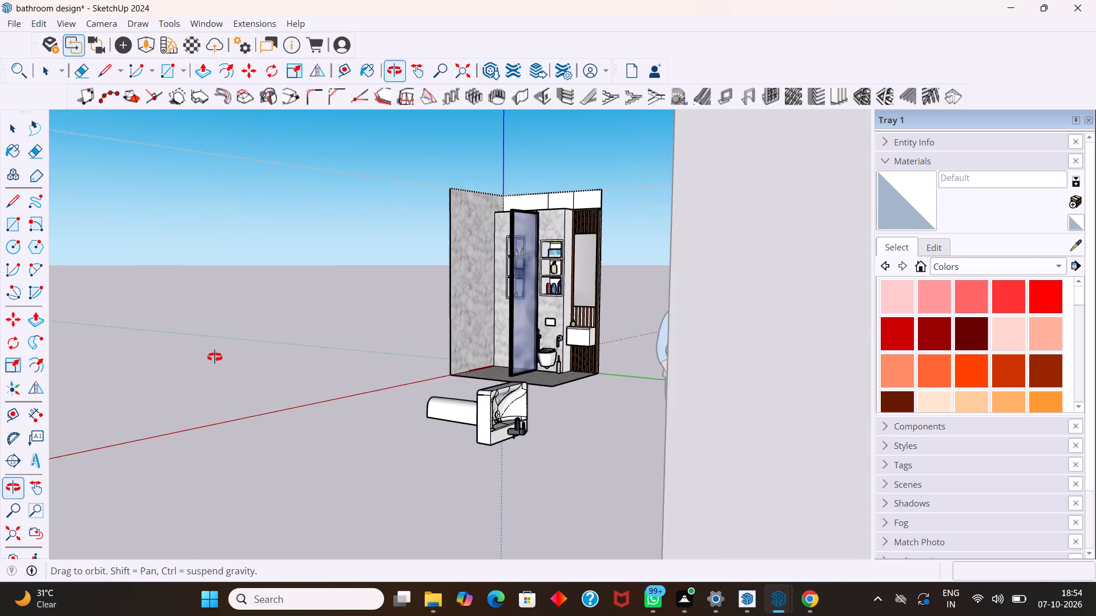
middle_click_drag(215, 357, 206, 359)
middle_click(206, 360)
scroll(370, 436, "up", 5)
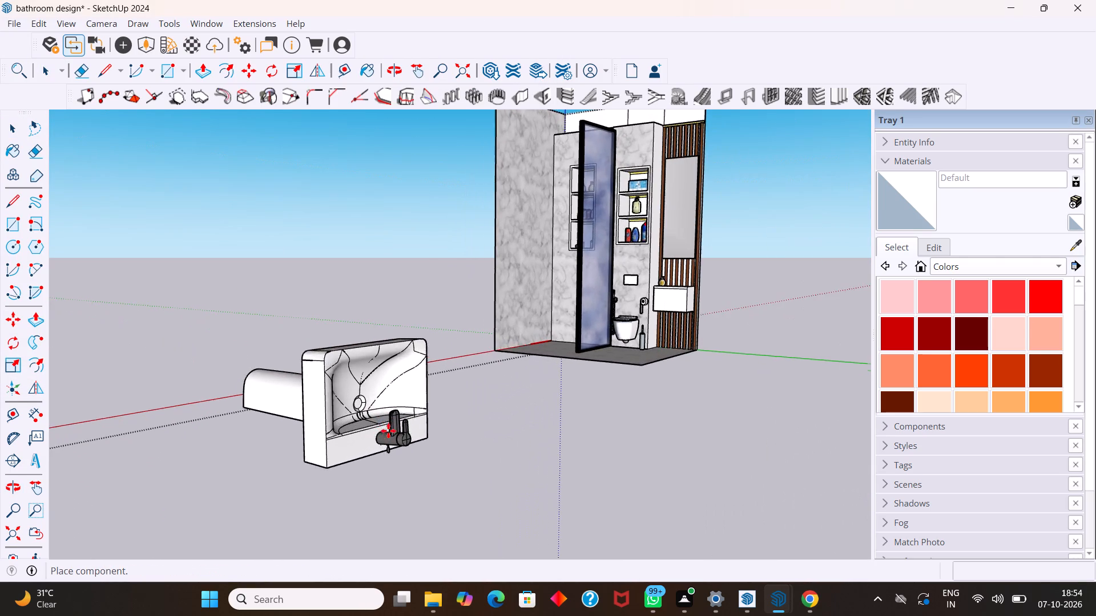
middle_click_drag(398, 438, 482, 419)
scroll(482, 419, "up", 1)
scroll(480, 407, "down", 2)
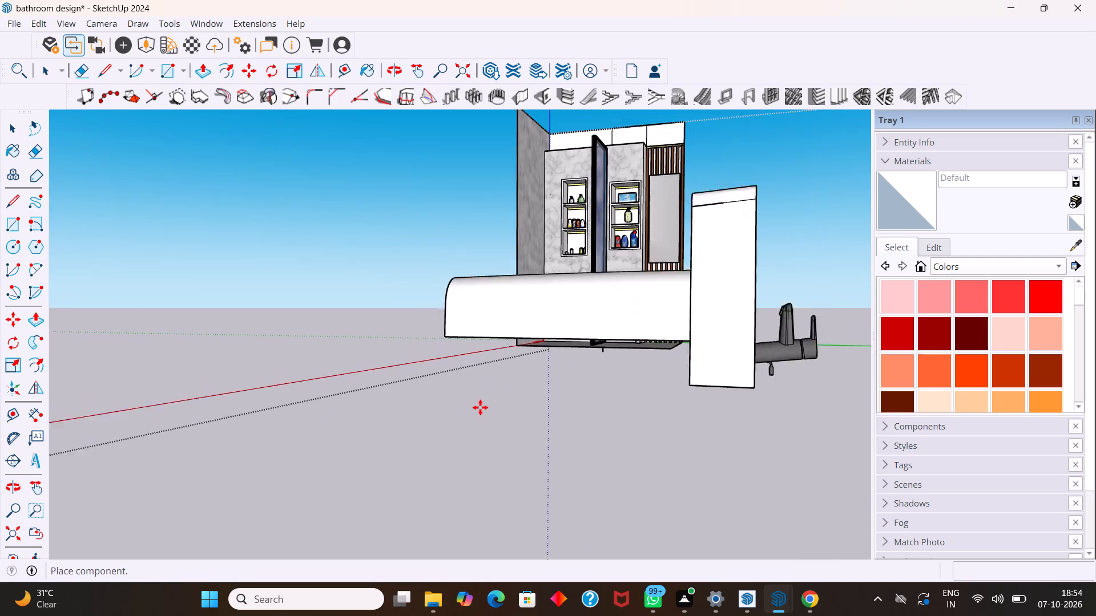
scroll(480, 407, "down", 2)
scroll(483, 473, "down", 3)
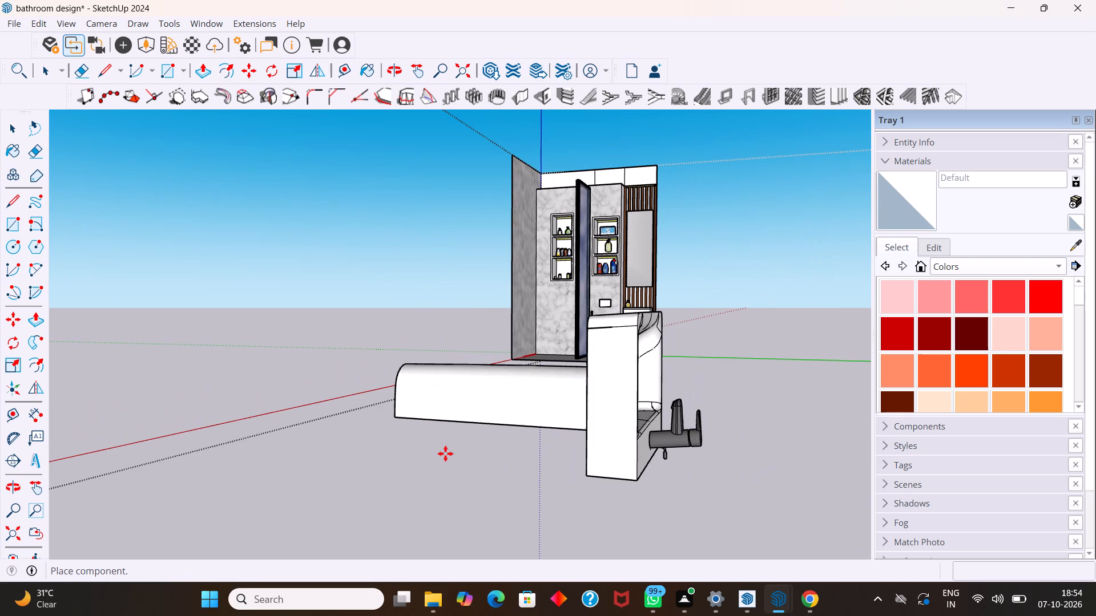
left_click(445, 452)
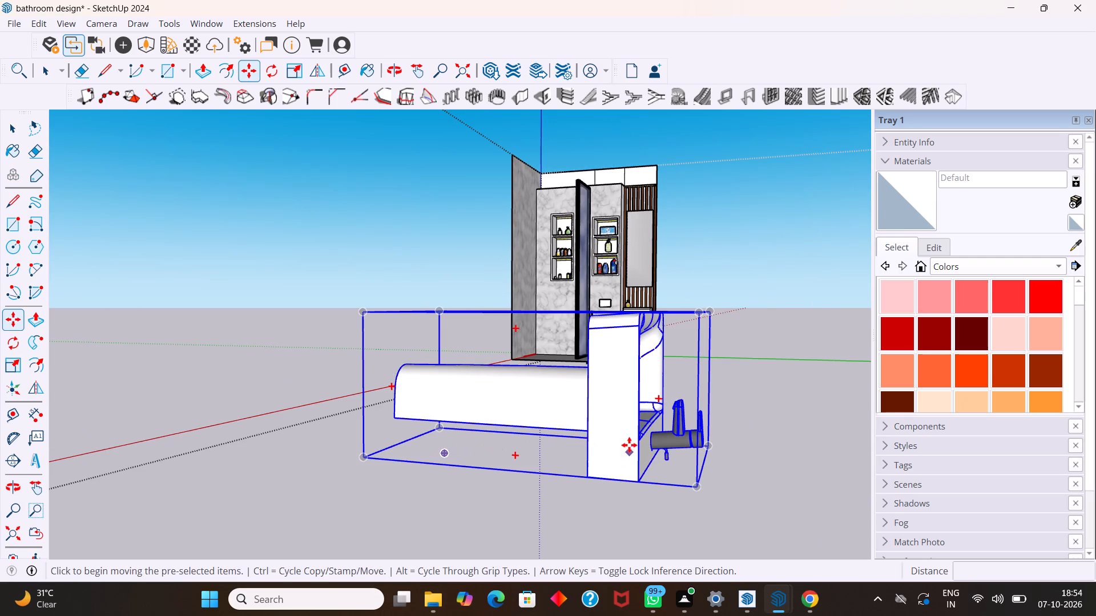
Scale the washbasin down uniformly from opposite corners, by about 0.63 and again by about 0.39.
key("s")
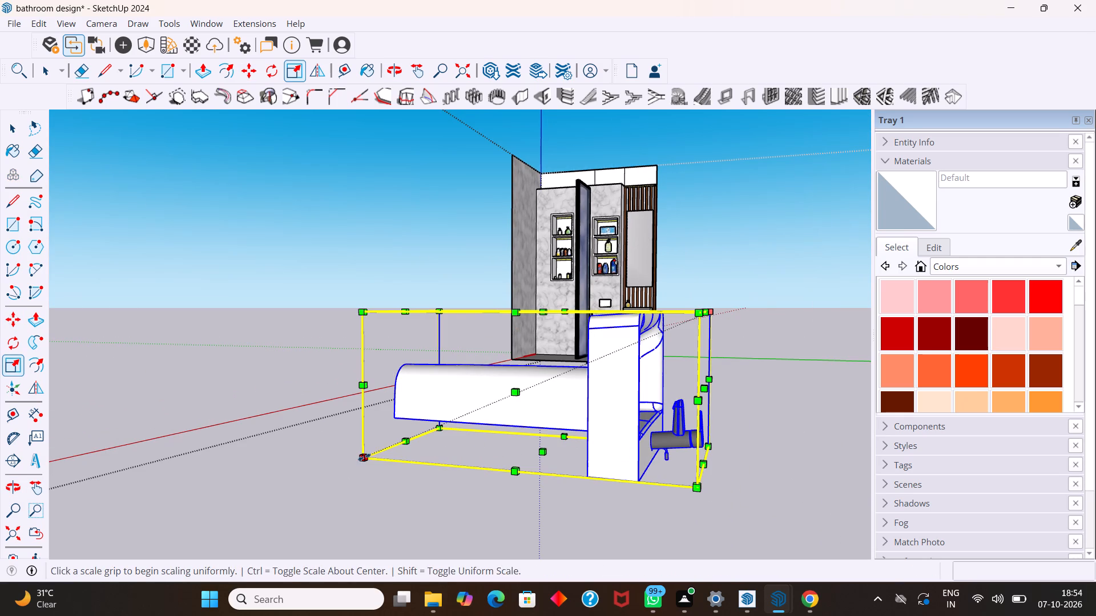
left_click_drag(365, 456, 515, 439)
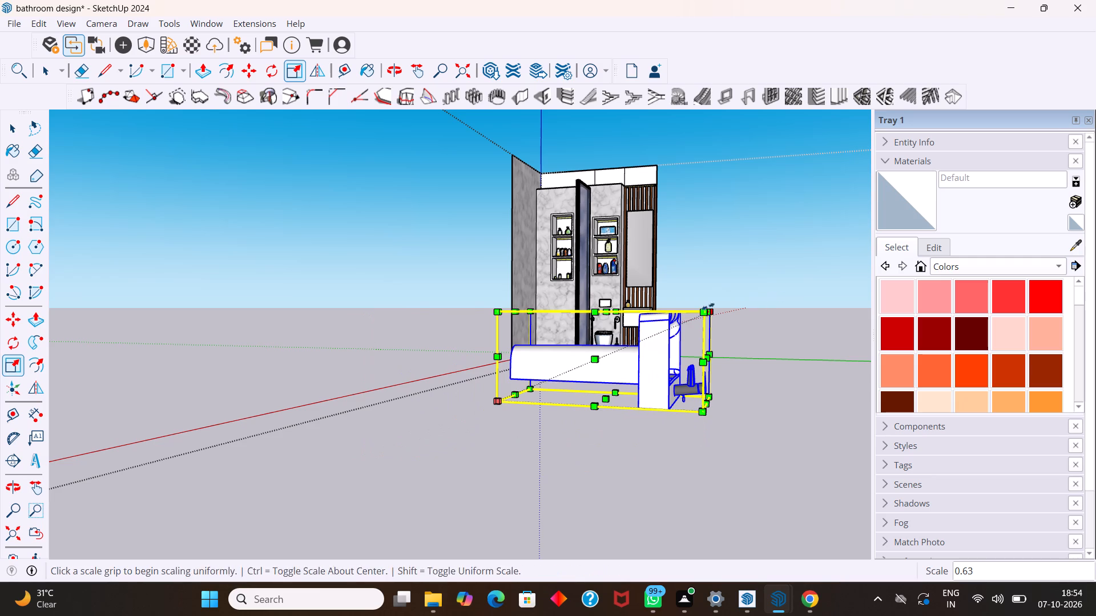
left_click_drag(708, 306, 574, 348)
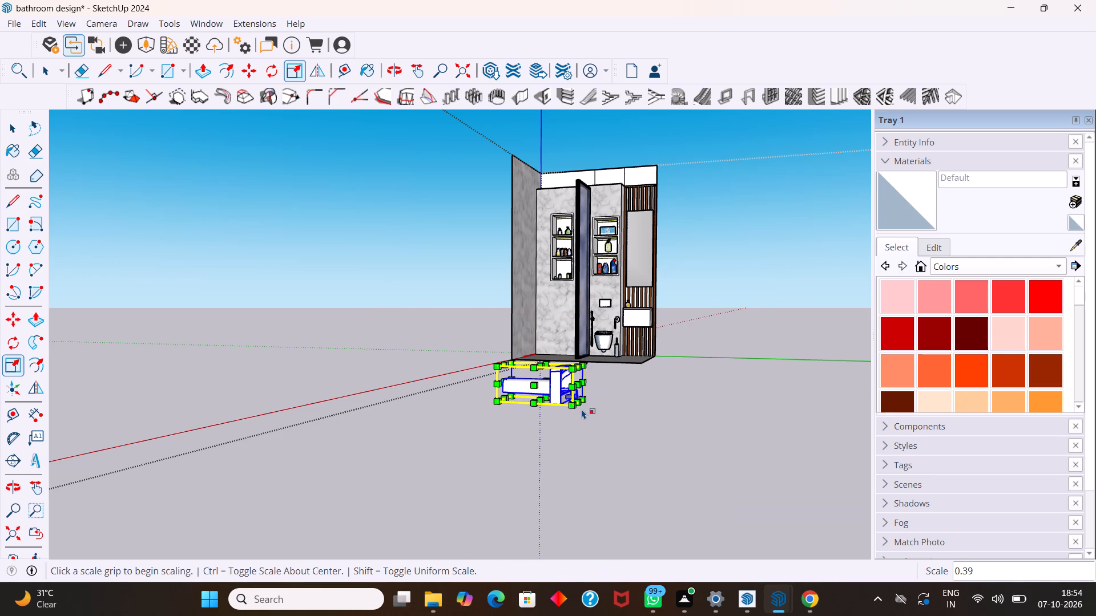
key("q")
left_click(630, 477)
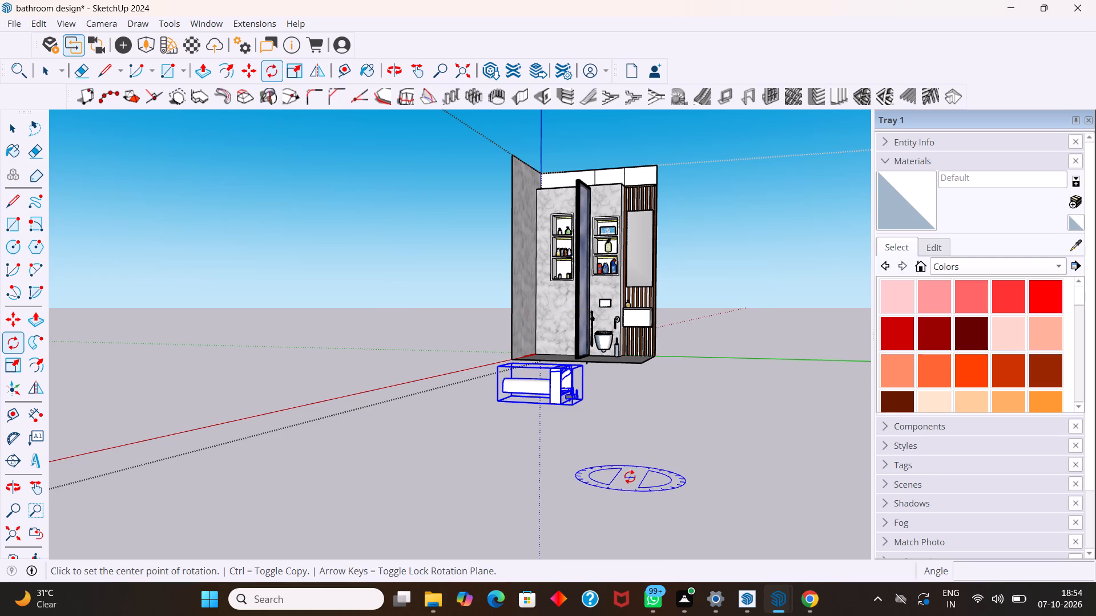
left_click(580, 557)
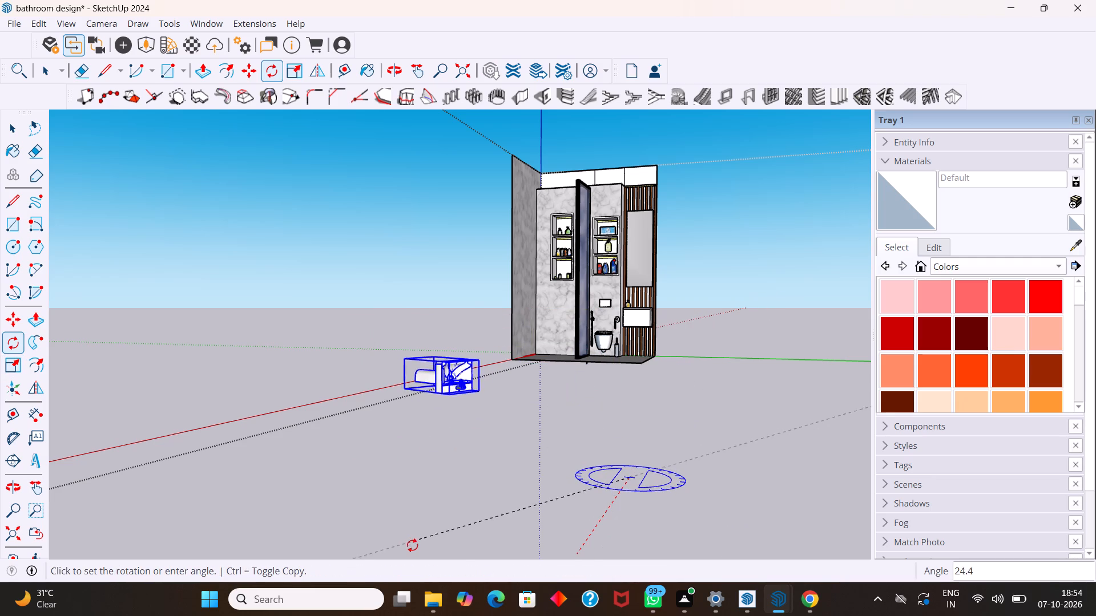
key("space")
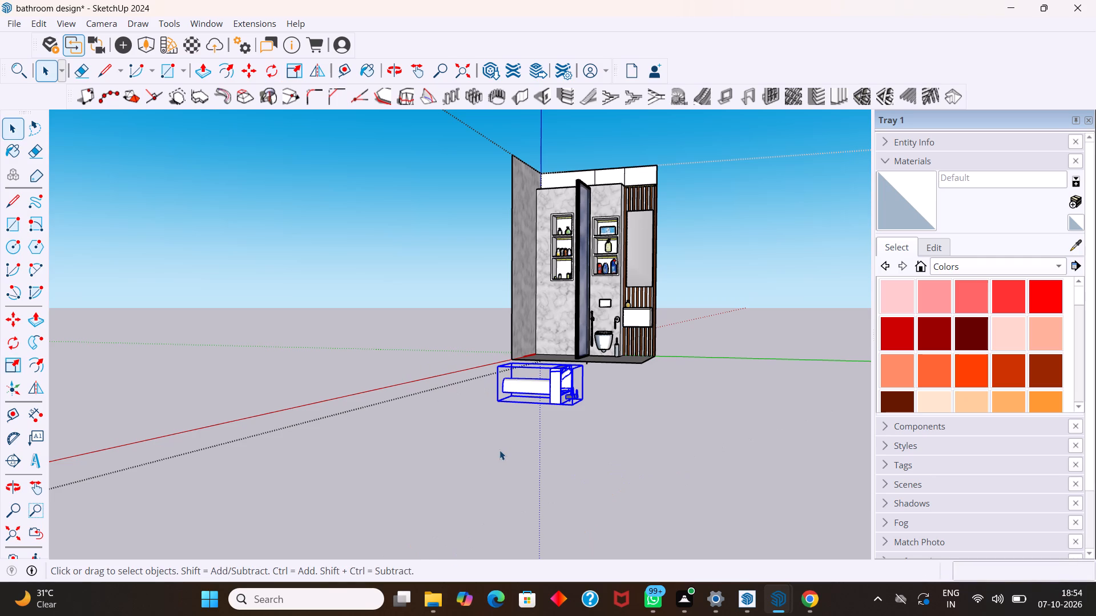
Rotate the washbasin 90° in the vertical plane about the red axis so its pedestal stands upright.
key("q")
left_click(557, 323)
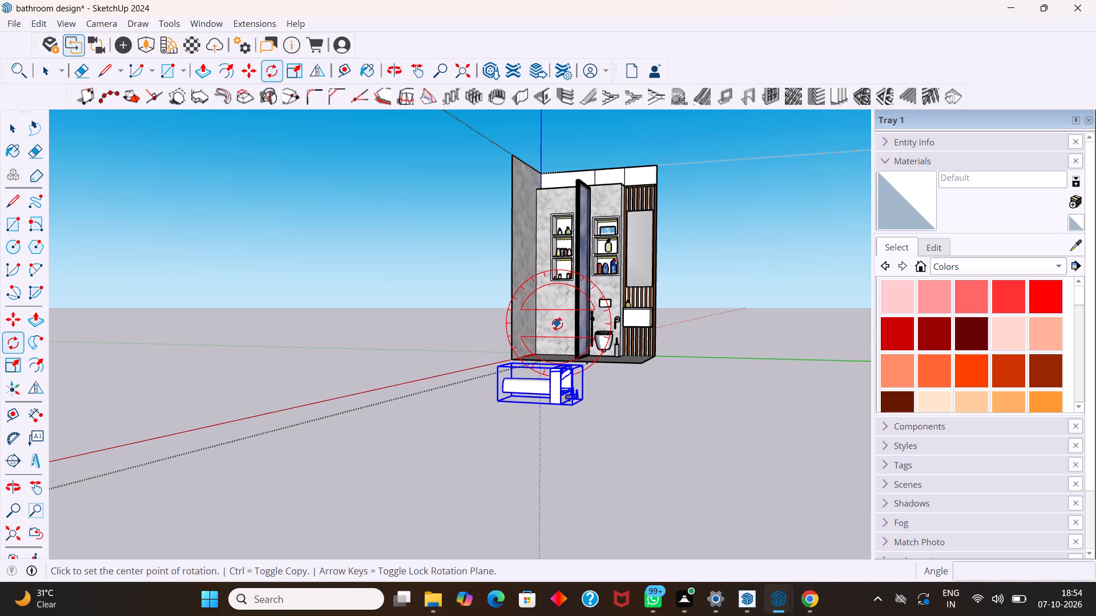
left_click(372, 321)
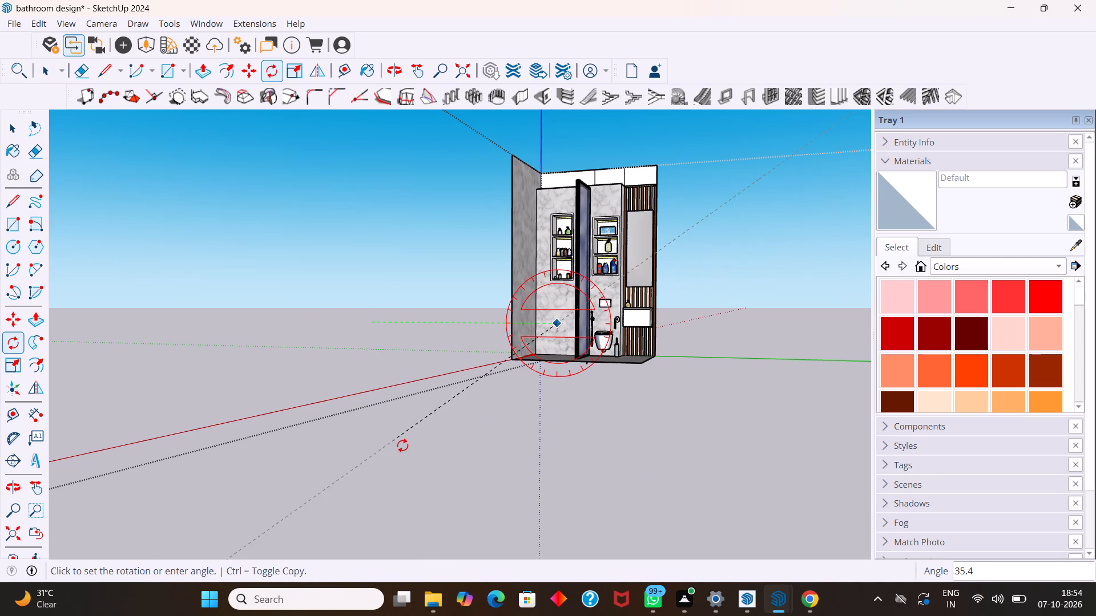
left_click(555, 548)
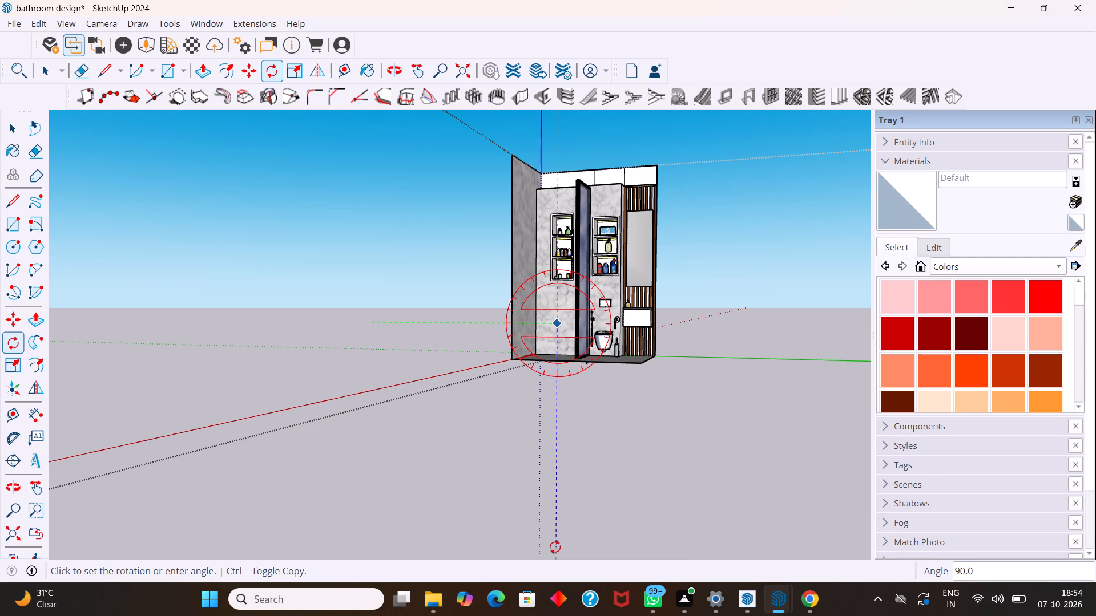
key("space")
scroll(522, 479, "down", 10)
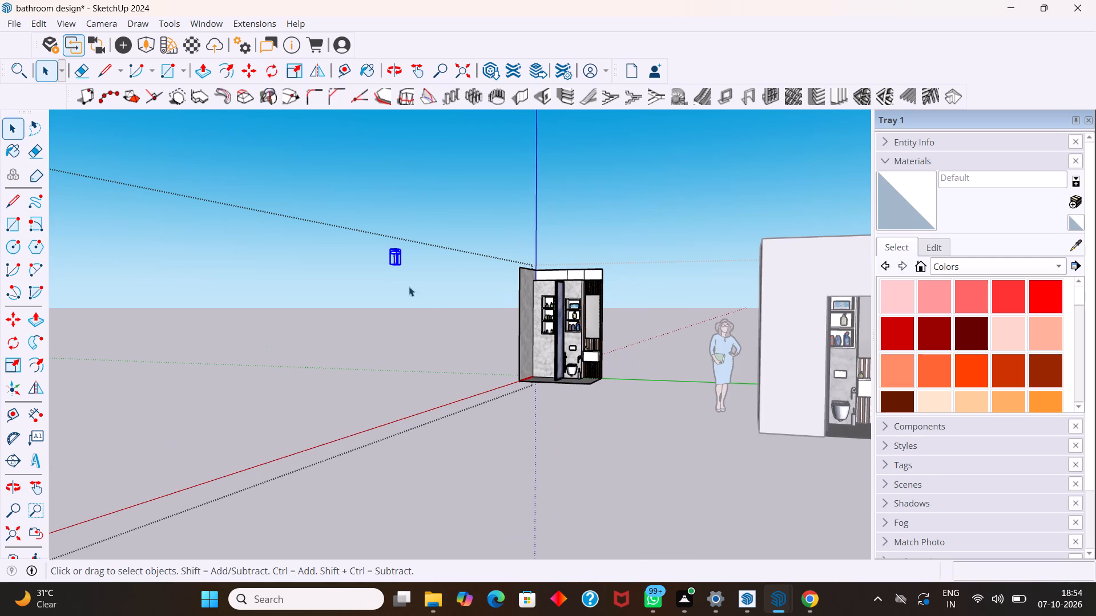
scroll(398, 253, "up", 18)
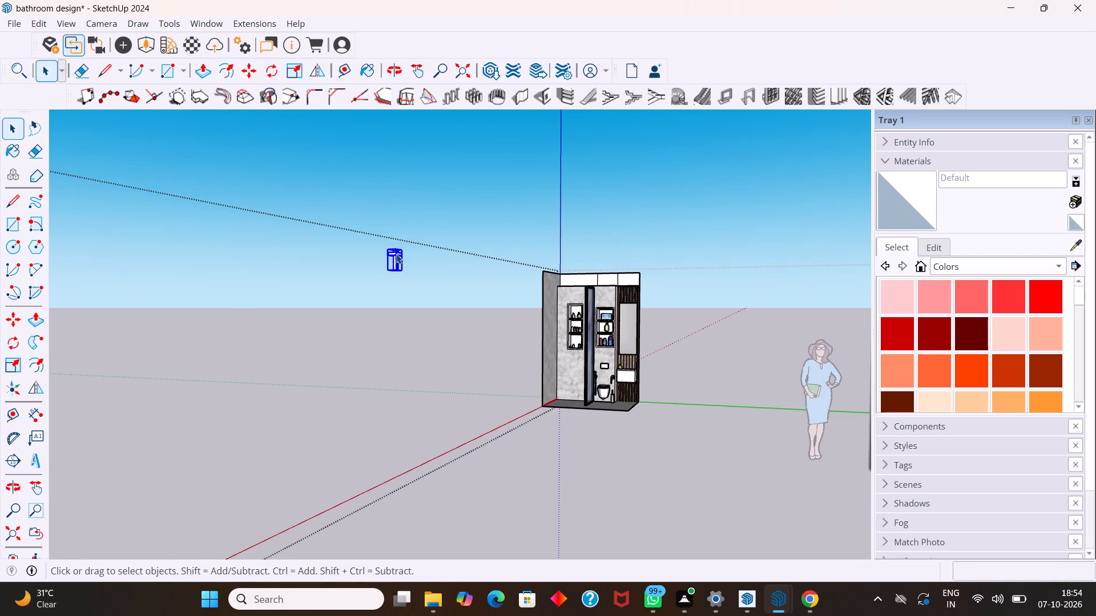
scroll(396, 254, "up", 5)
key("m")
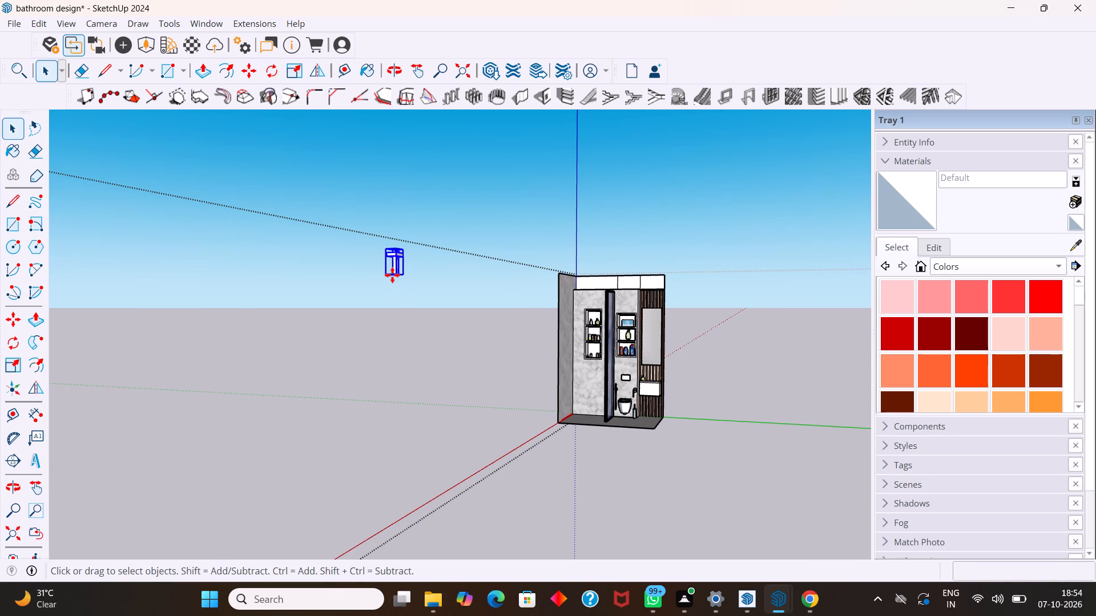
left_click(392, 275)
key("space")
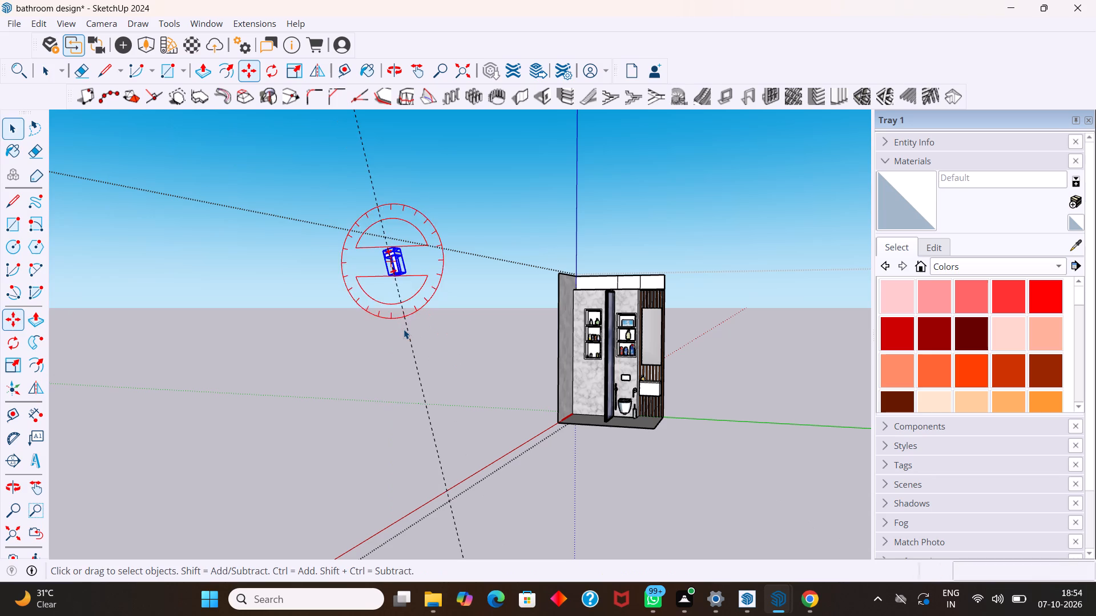
Move the upright washbasin about 11' 5" from its floating position to the front of the bathroom's vanity side.
key("m")
left_click(401, 279)
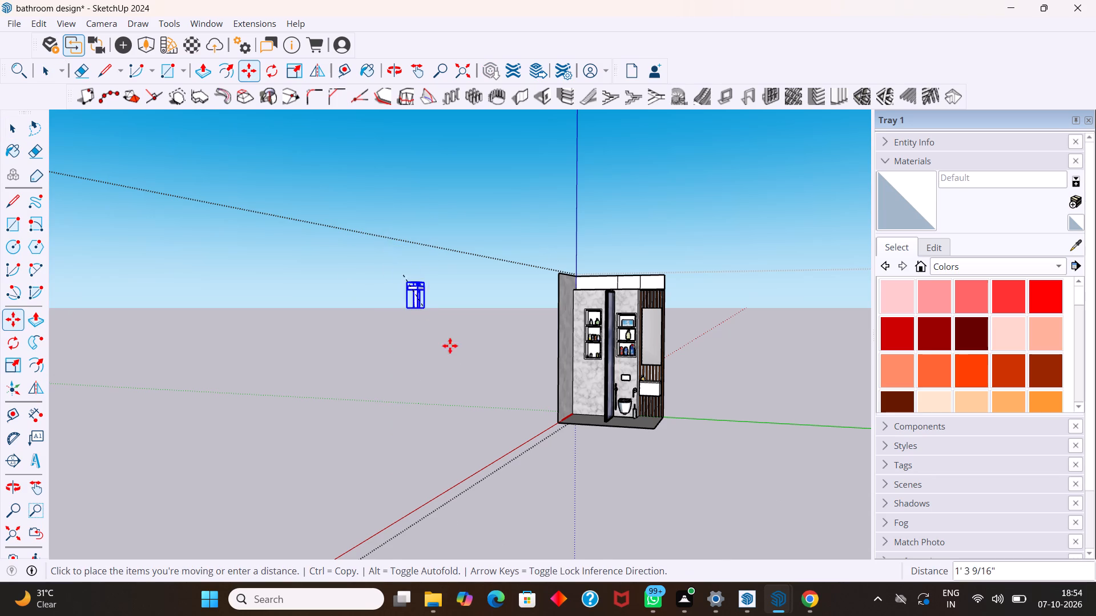
scroll(709, 483, "up", 9)
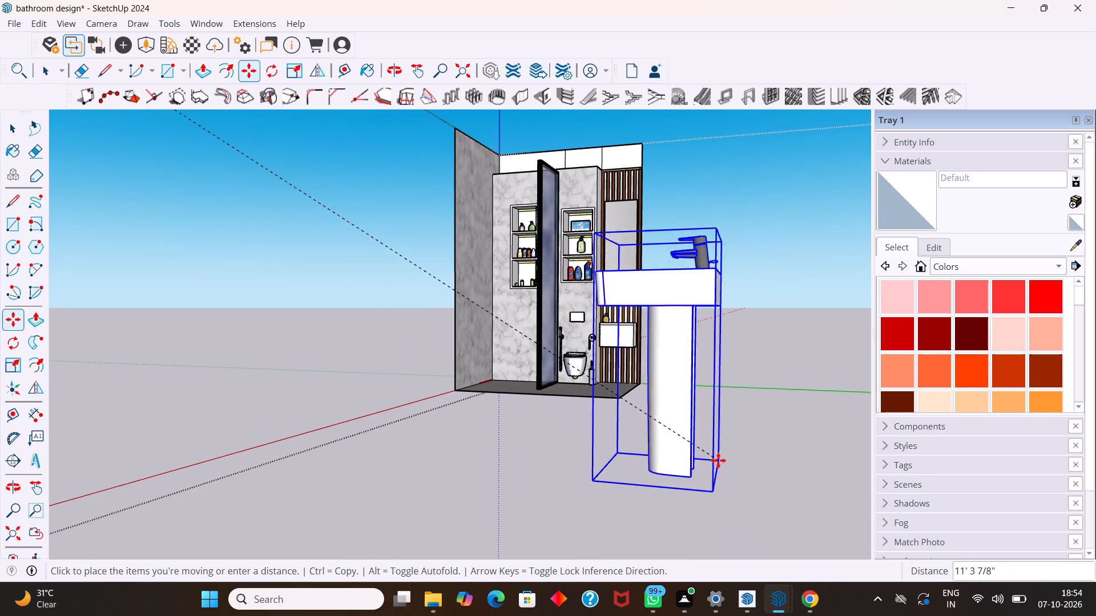
left_click(752, 453)
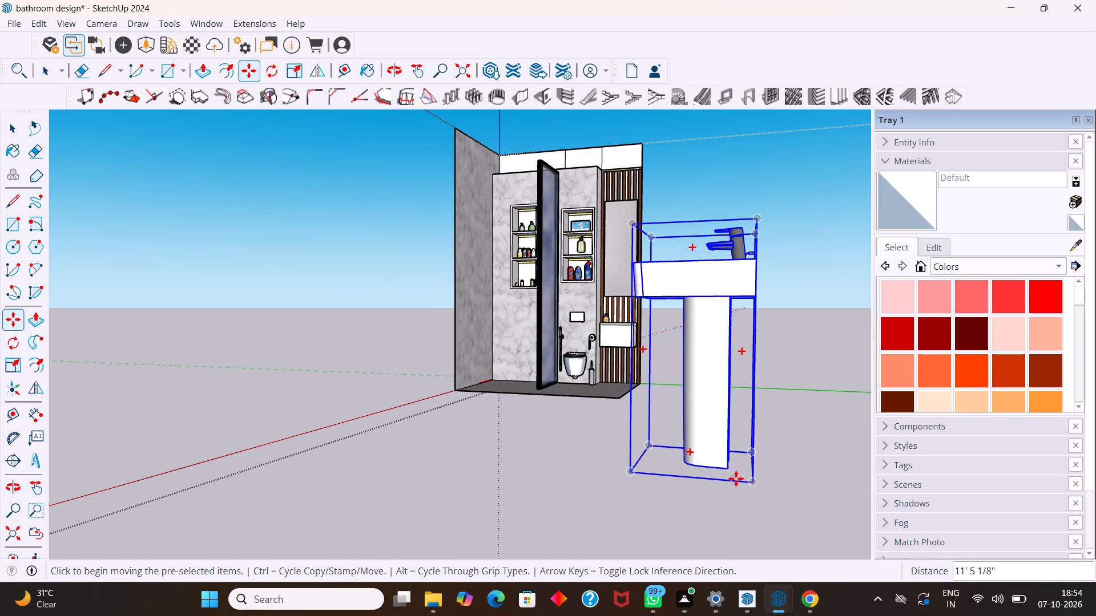
Rotate the washbasin 90° in the ground plane about the vertical axis.
key("q")
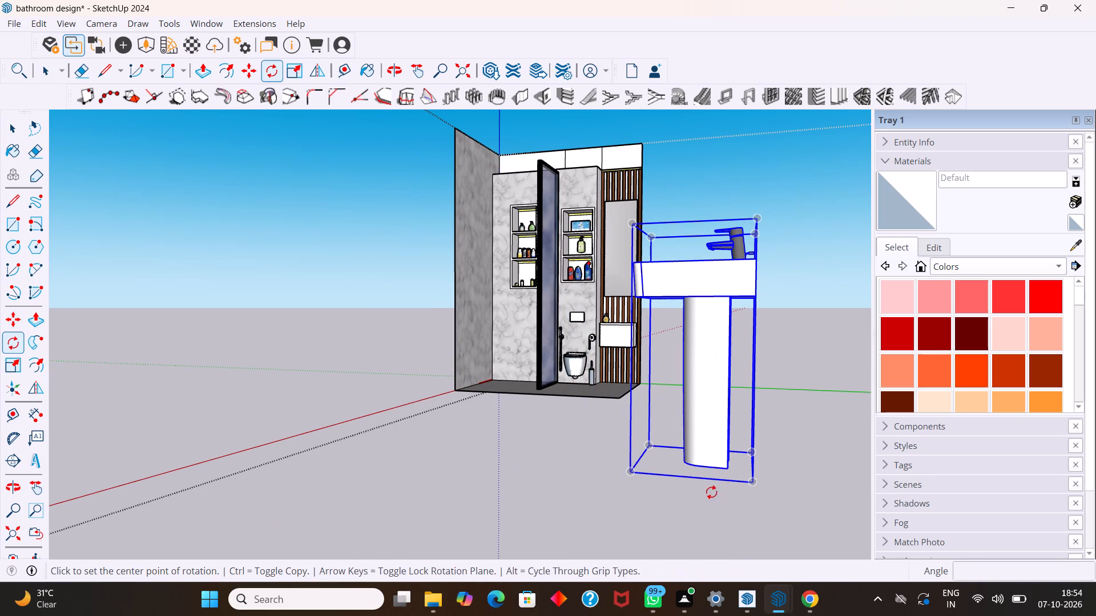
left_click(600, 509)
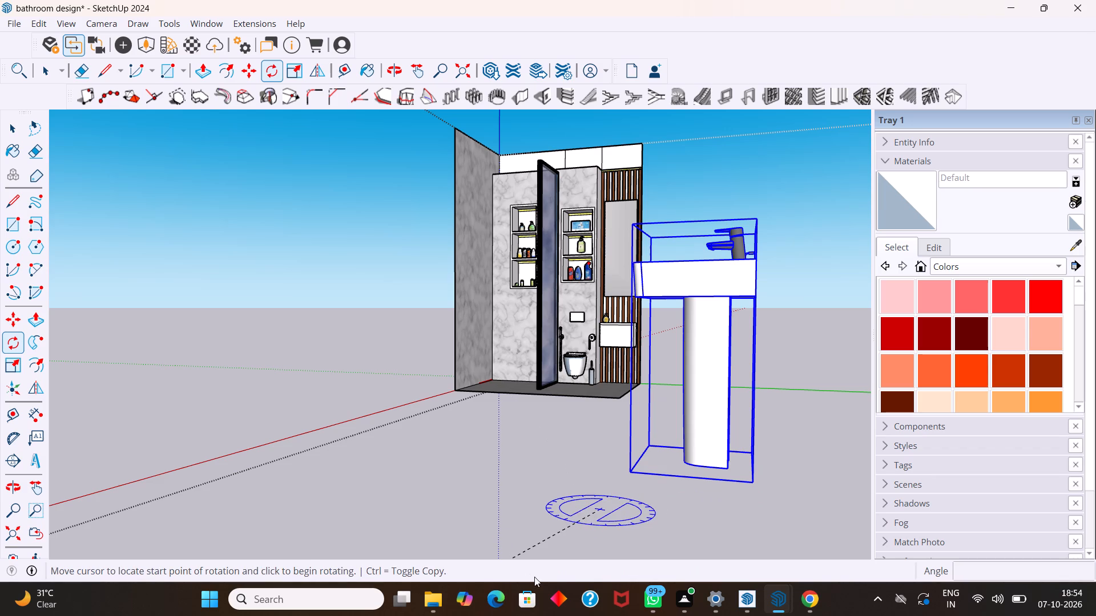
scroll(750, 432, "down", 4)
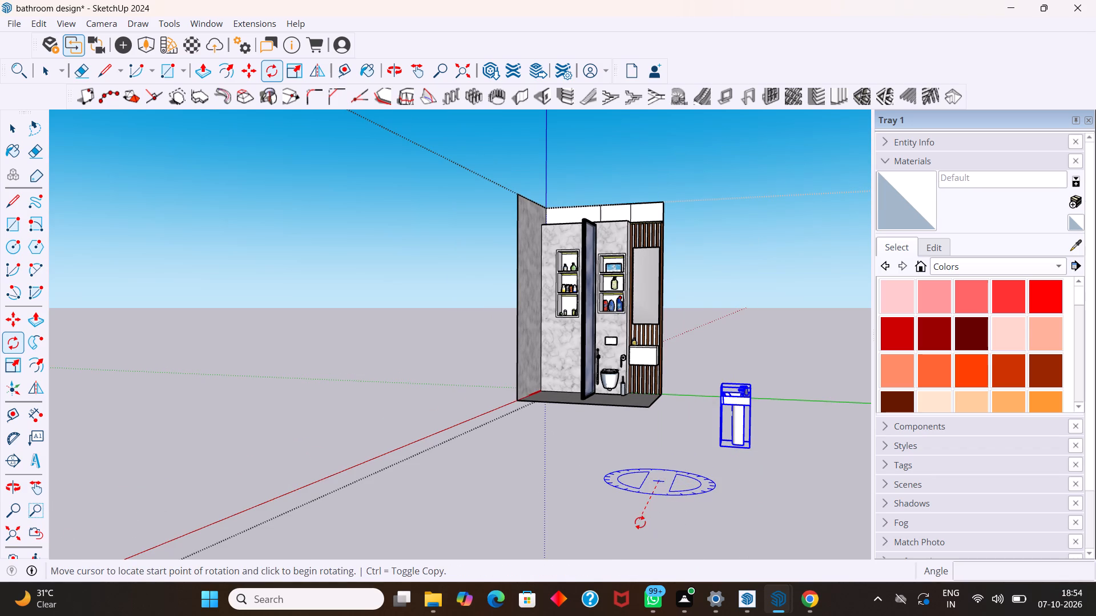
left_click(640, 521)
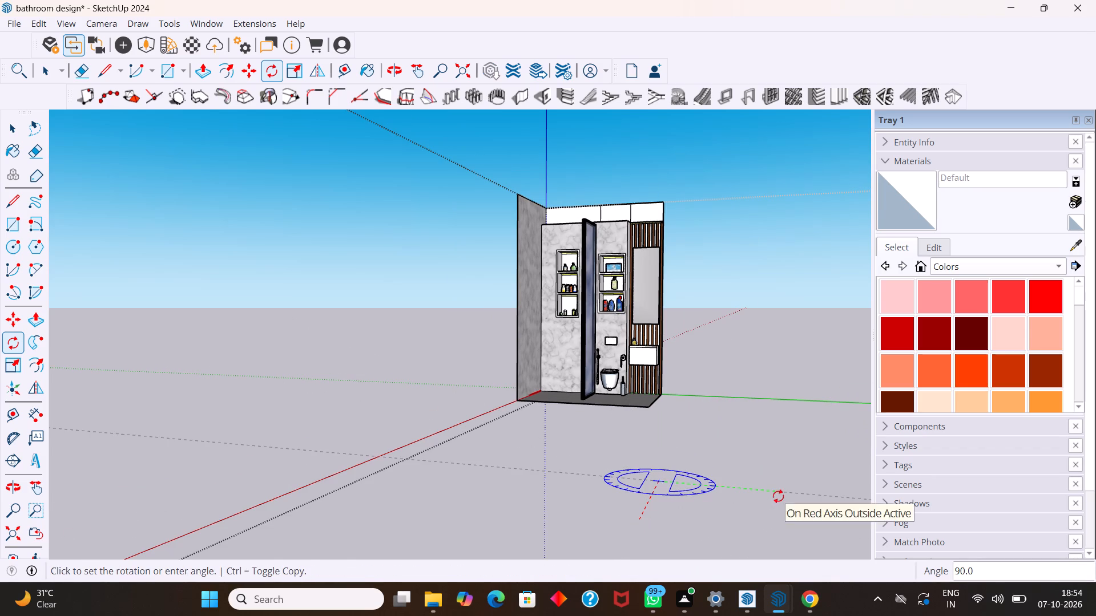
left_click(778, 495)
key("space")
Move the rotated washbasin about 34' 6" from its far-off position to the ground beside the open bathroom.
scroll(633, 485, "down", 7)
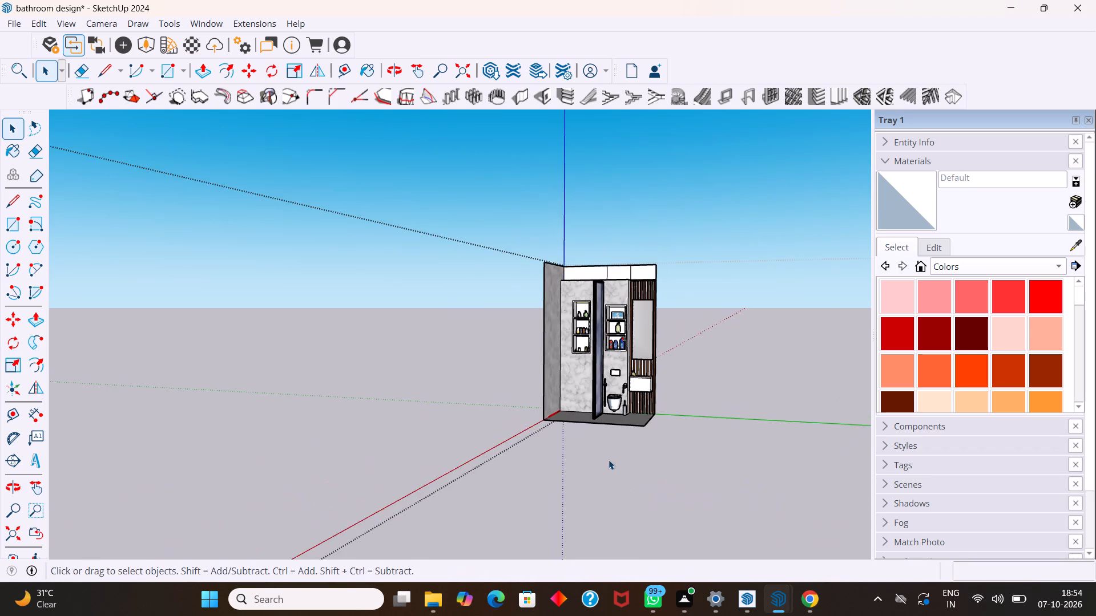
scroll(609, 460, "down", 7)
scroll(823, 470, "up", 3)
middle_click_drag(680, 486, 937, 594)
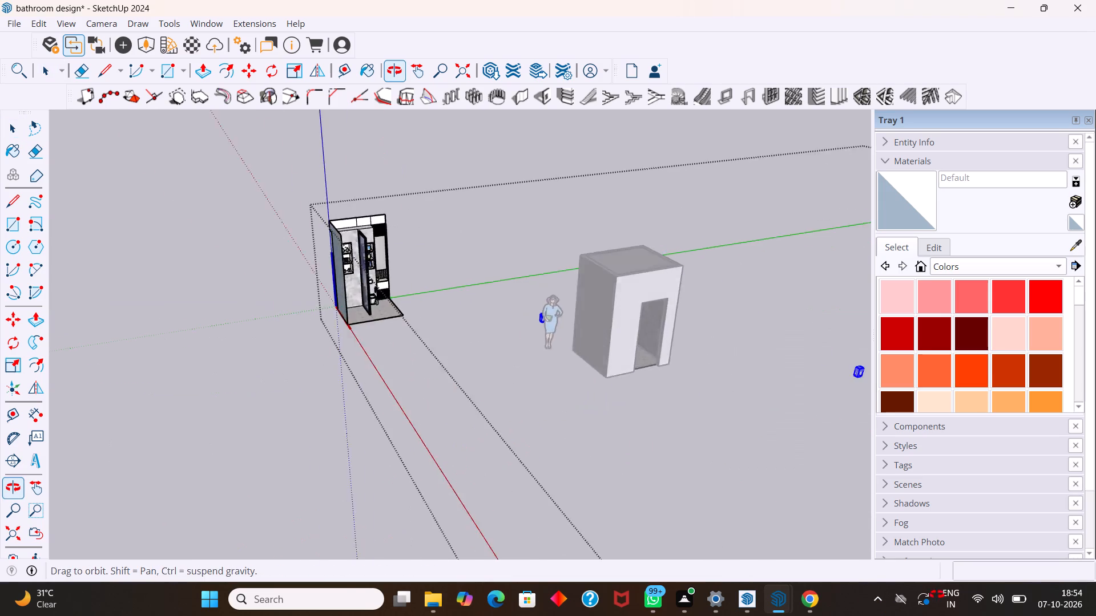
middle_click_drag(937, 594, 956, 568)
scroll(815, 345, "up", 9)
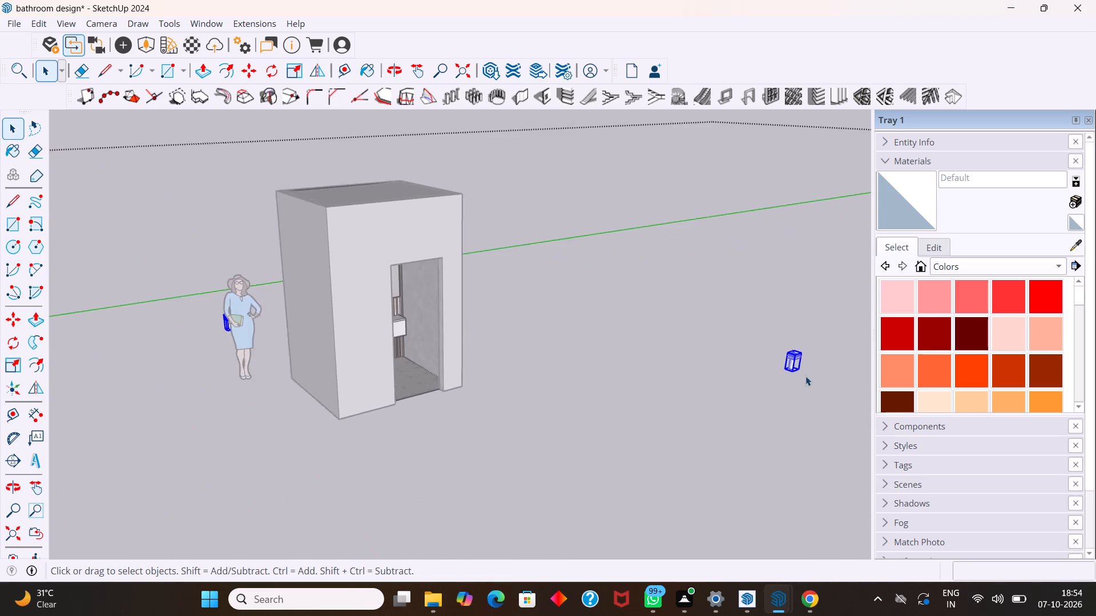
scroll(805, 376, "up", 10)
middle_click_drag(781, 360, 640, 358)
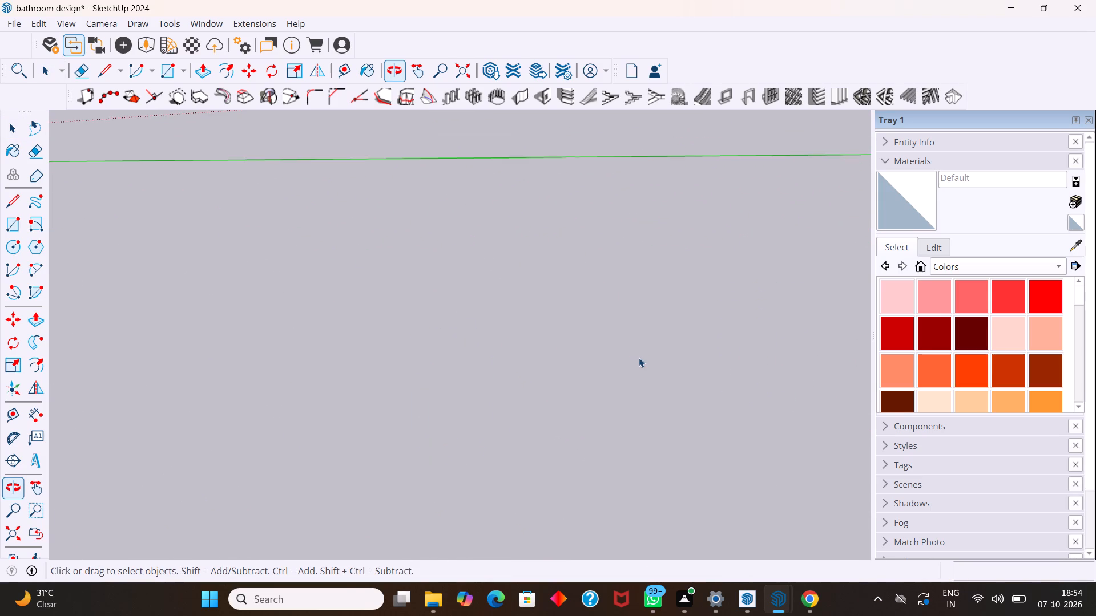
scroll(639, 358, "down", 16)
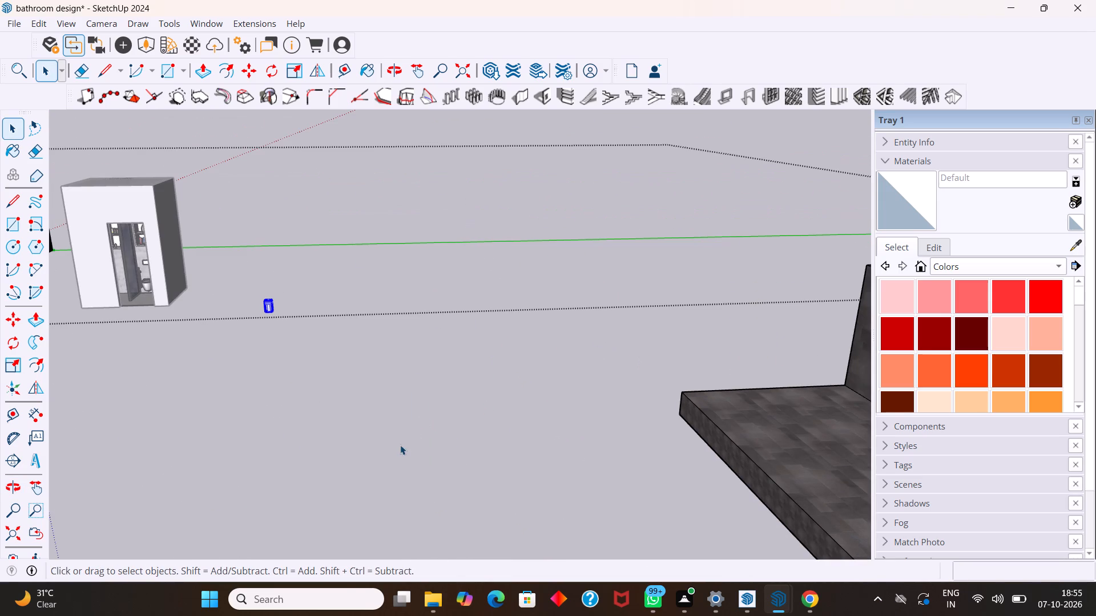
key("m")
left_click(269, 309)
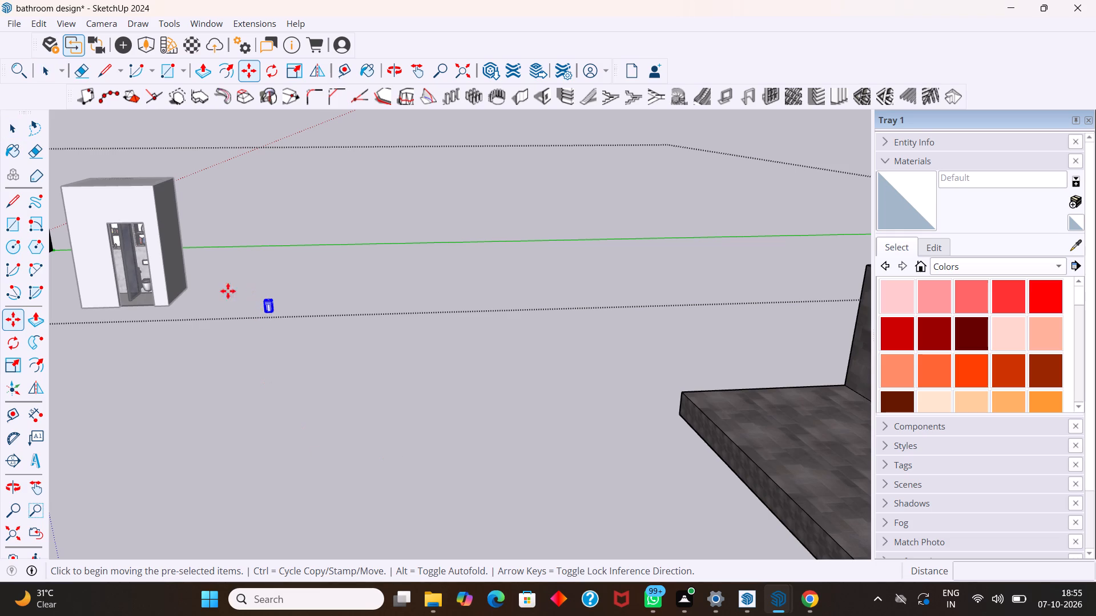
scroll(267, 245, "down", 8)
scroll(313, 224, "up", 1)
scroll(315, 225, "down", 1)
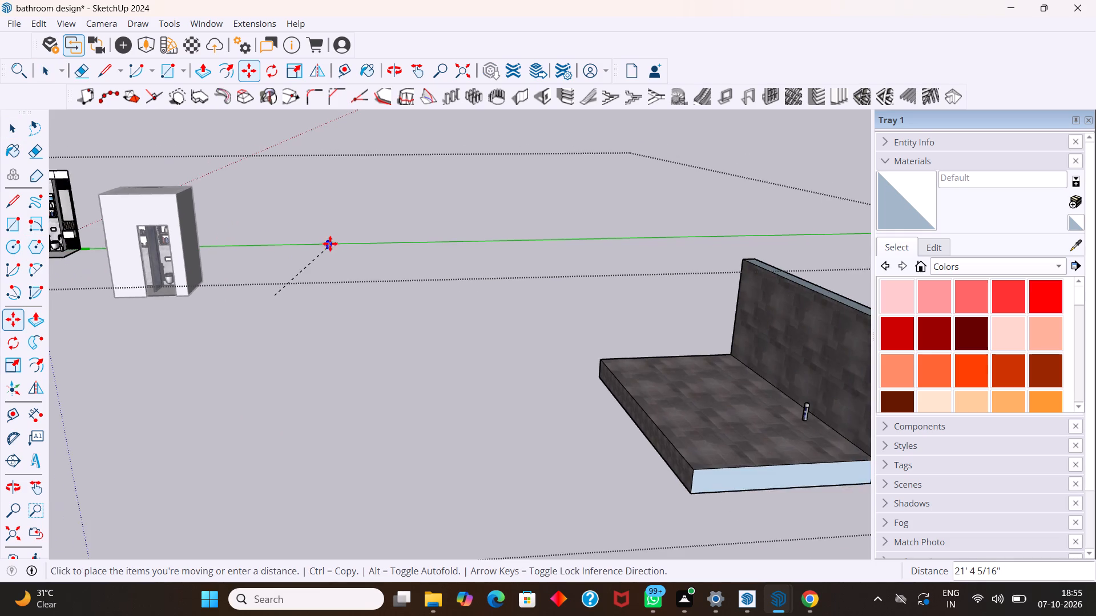
scroll(333, 246, "down", 6)
scroll(207, 210, "down", 5)
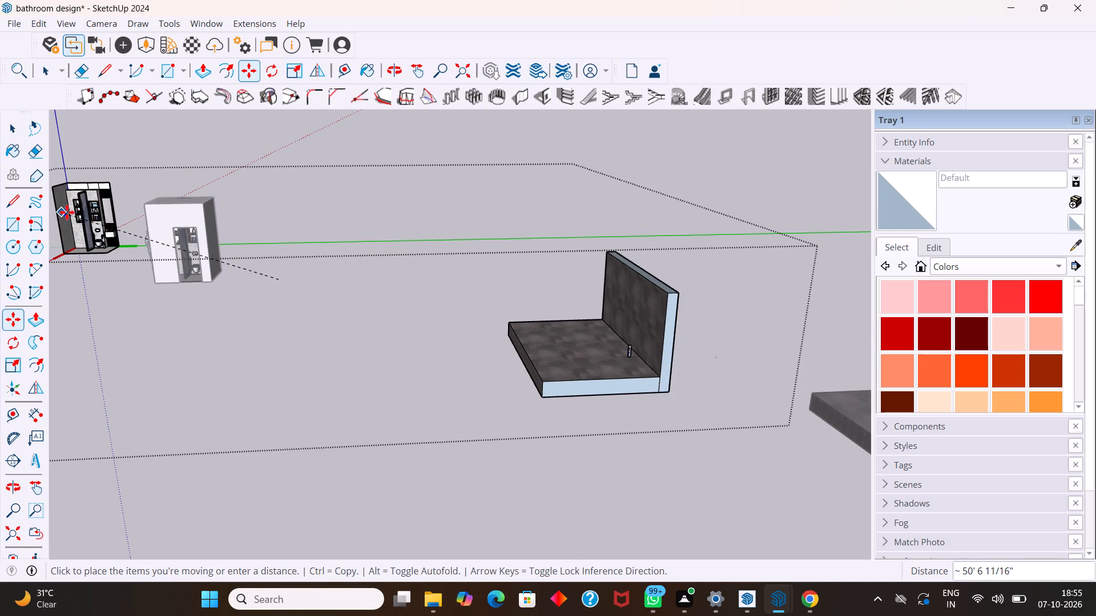
scroll(71, 209, "up", 20)
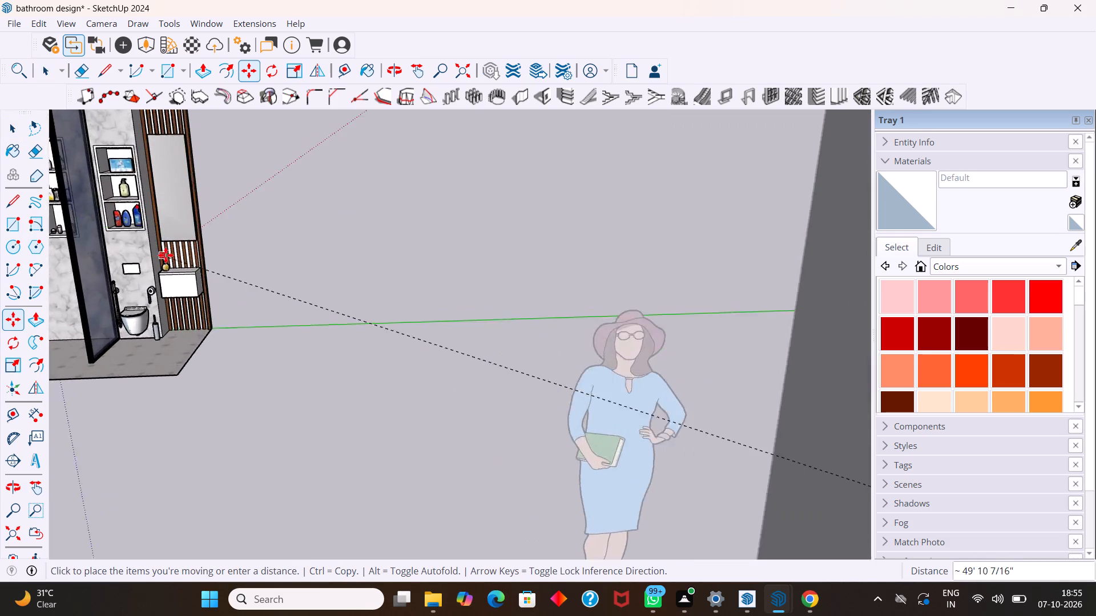
scroll(166, 255, "up", 6)
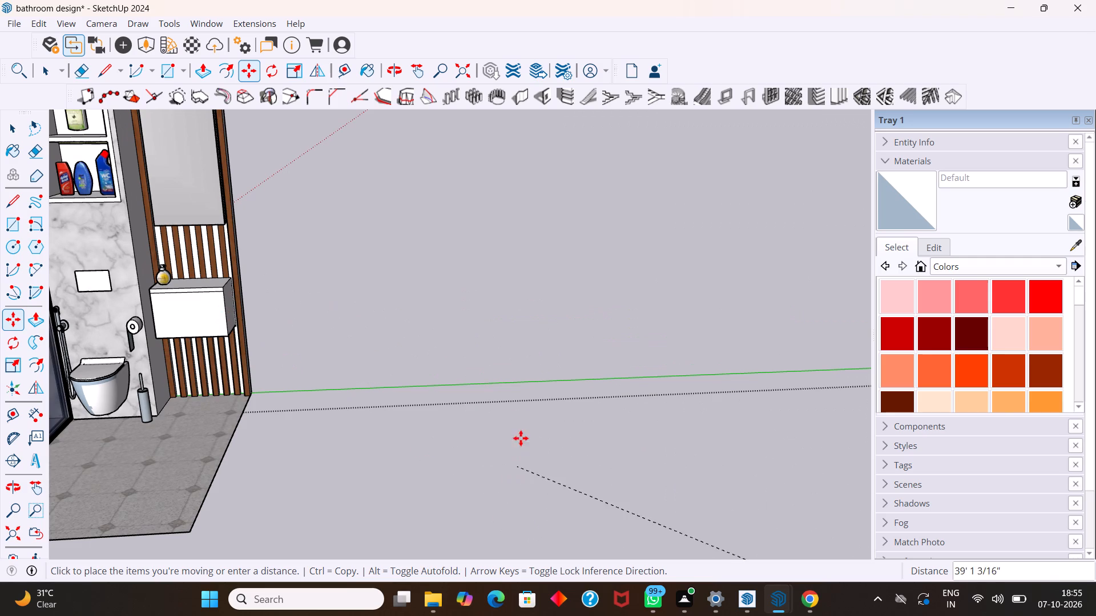
scroll(517, 415, "down", 11)
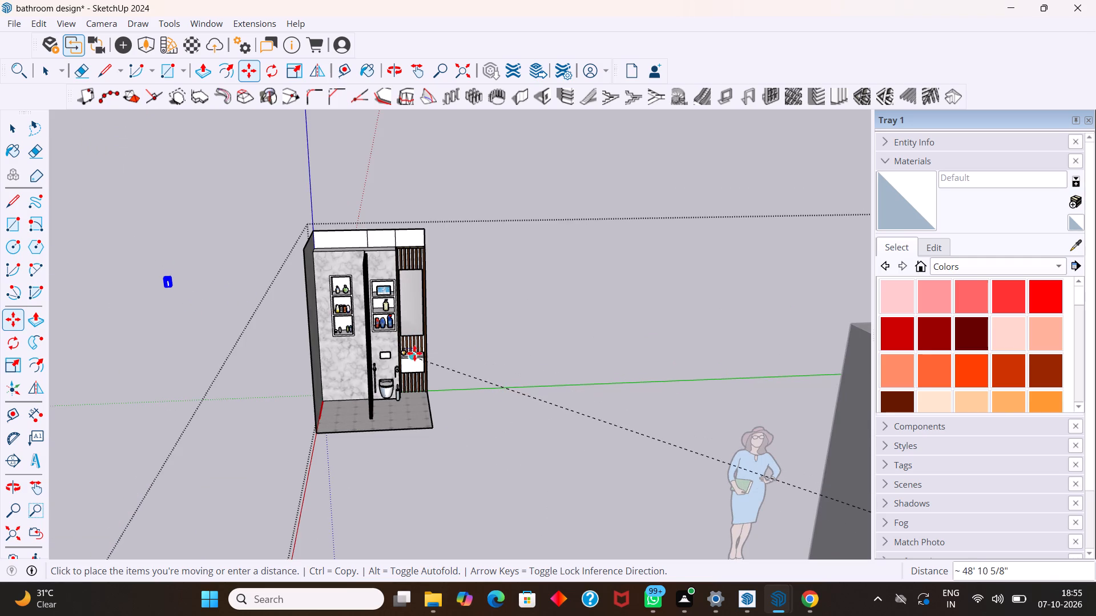
left_click(598, 435)
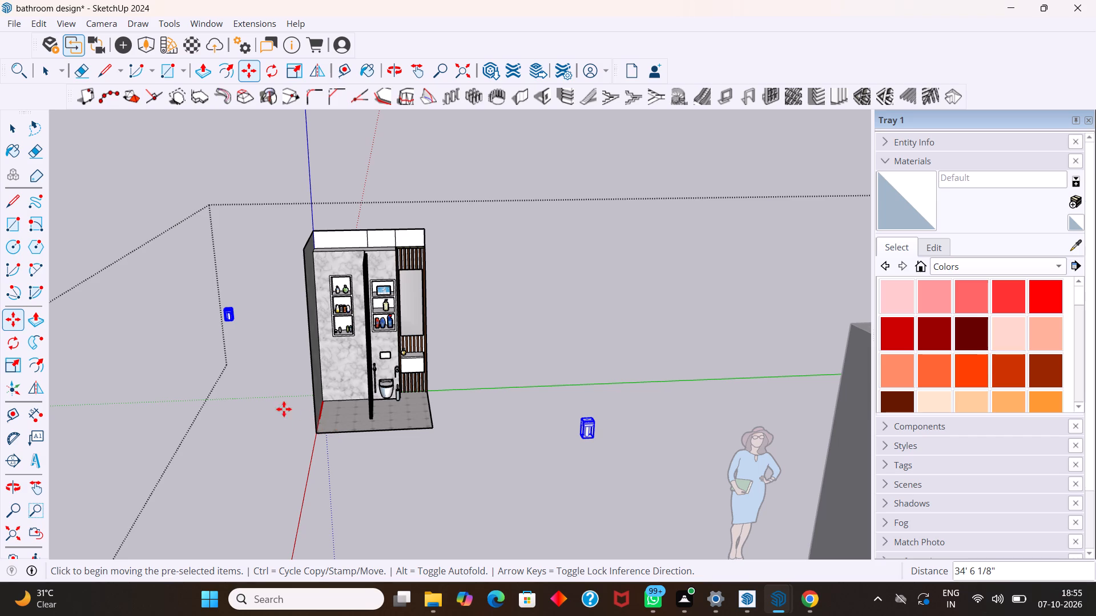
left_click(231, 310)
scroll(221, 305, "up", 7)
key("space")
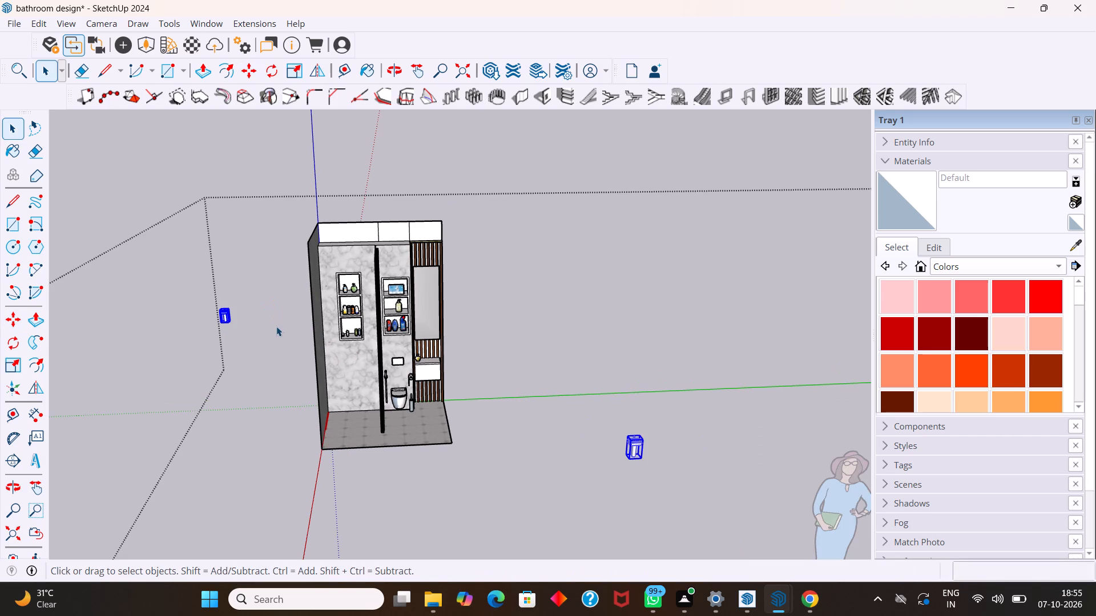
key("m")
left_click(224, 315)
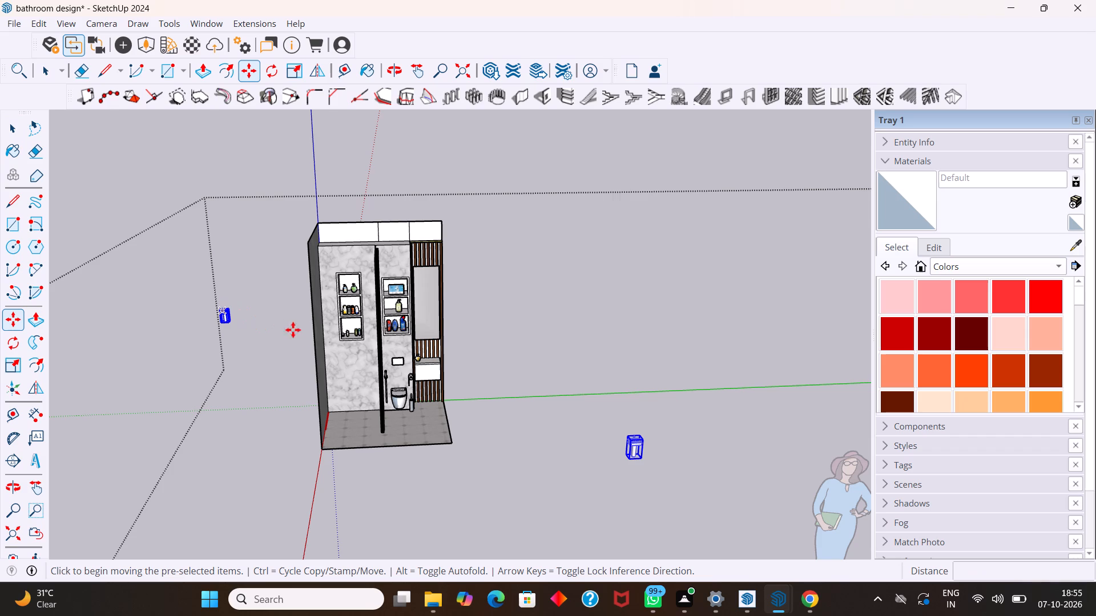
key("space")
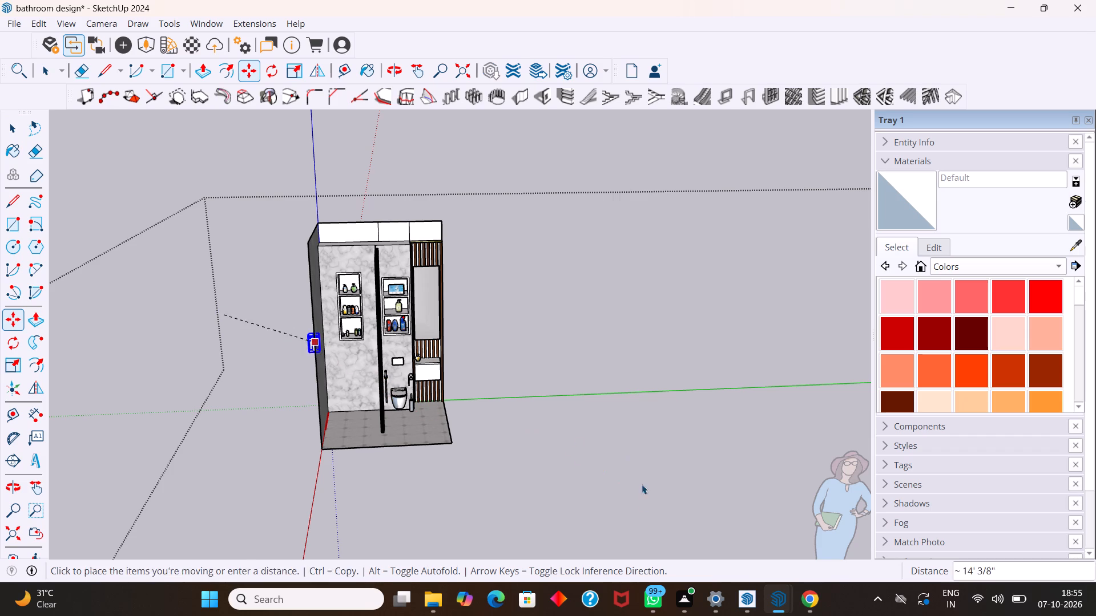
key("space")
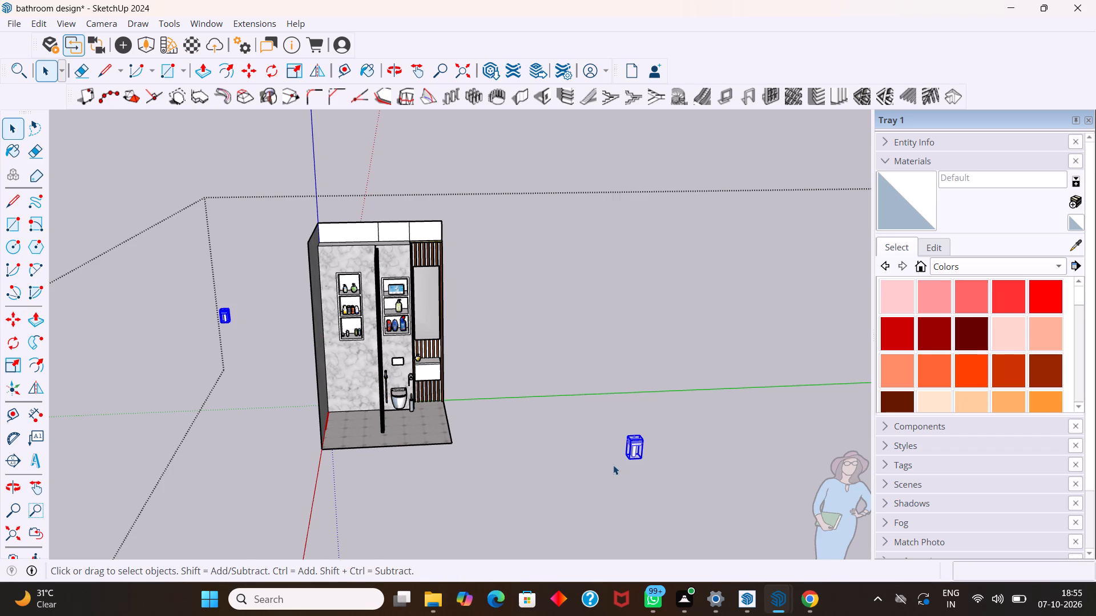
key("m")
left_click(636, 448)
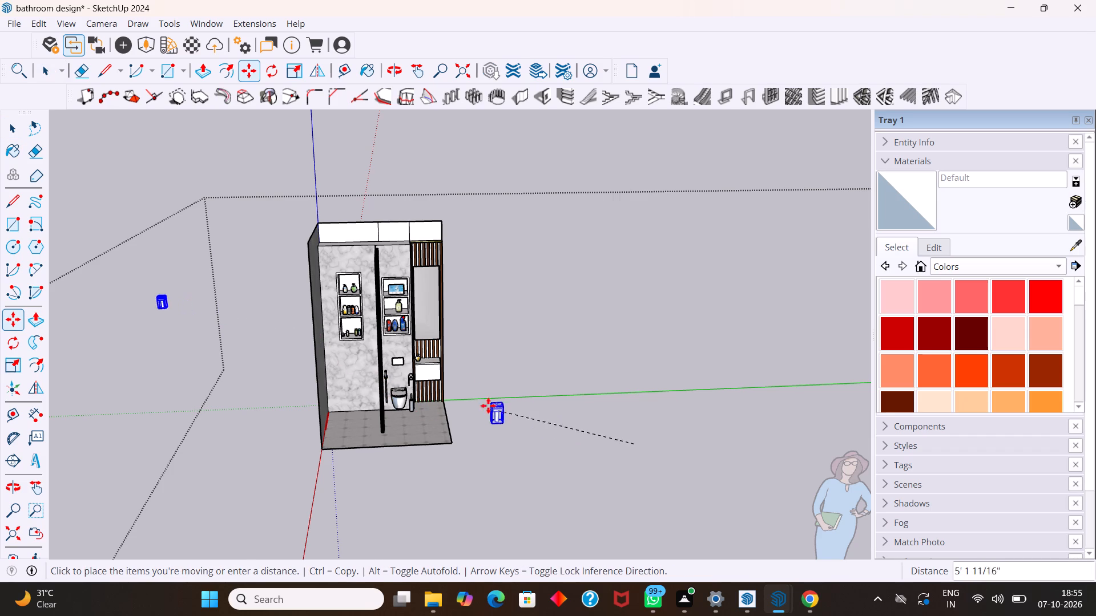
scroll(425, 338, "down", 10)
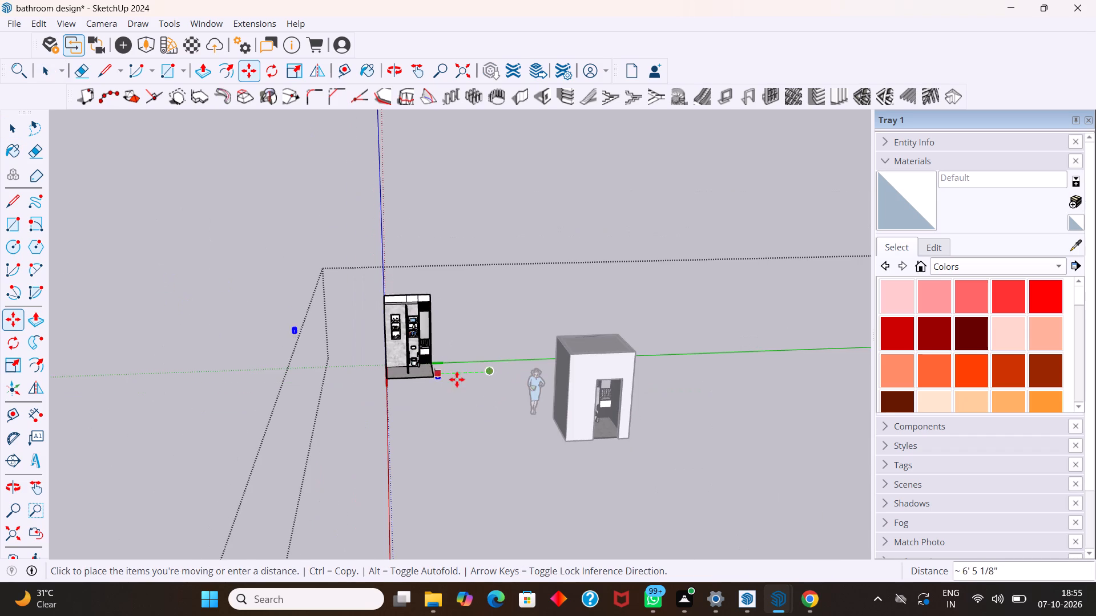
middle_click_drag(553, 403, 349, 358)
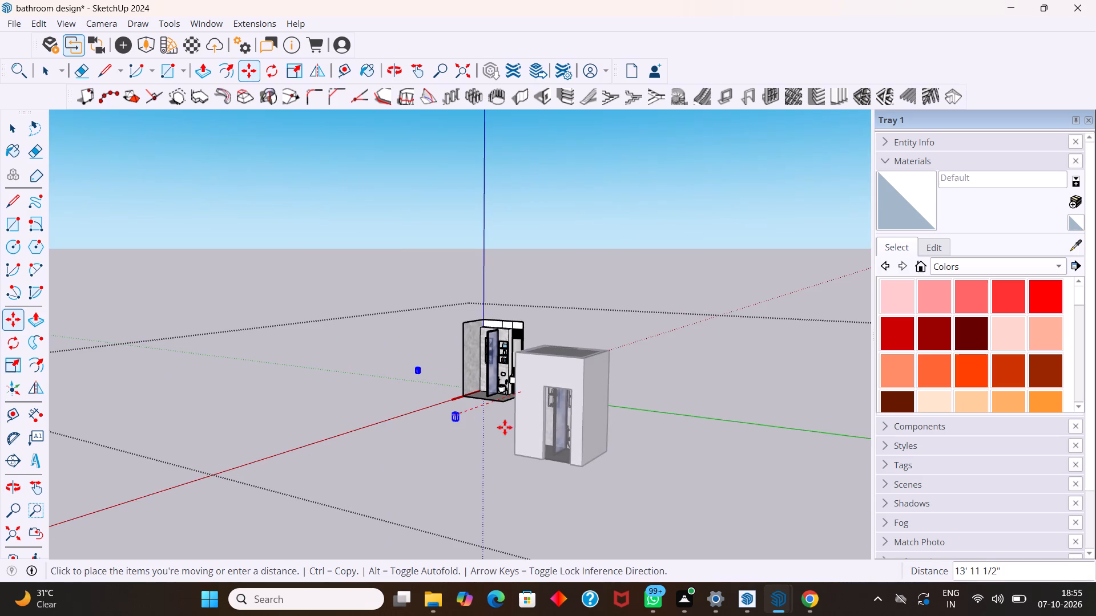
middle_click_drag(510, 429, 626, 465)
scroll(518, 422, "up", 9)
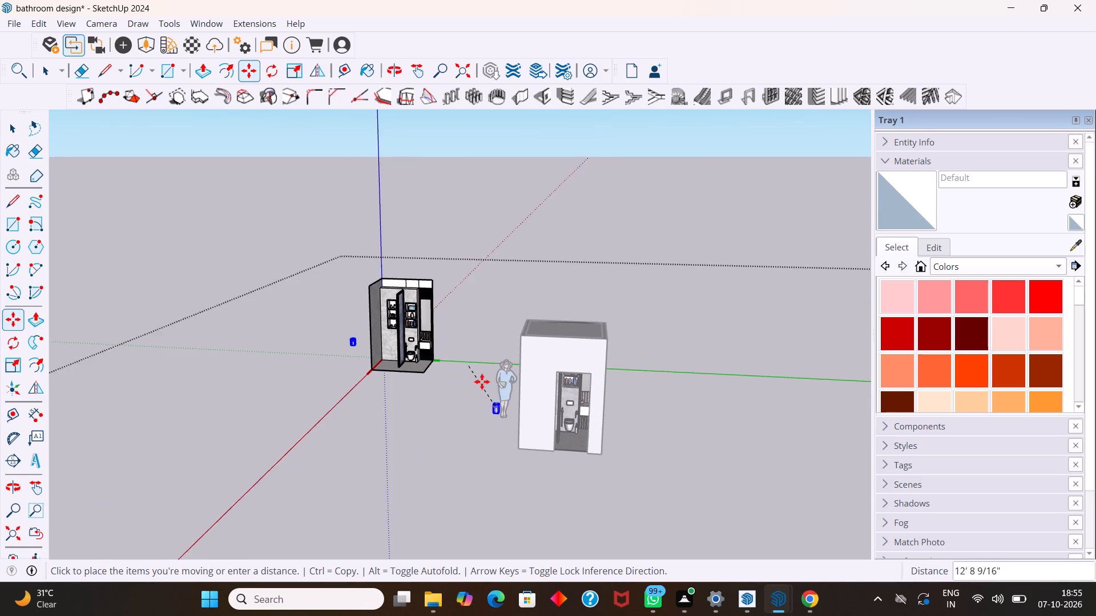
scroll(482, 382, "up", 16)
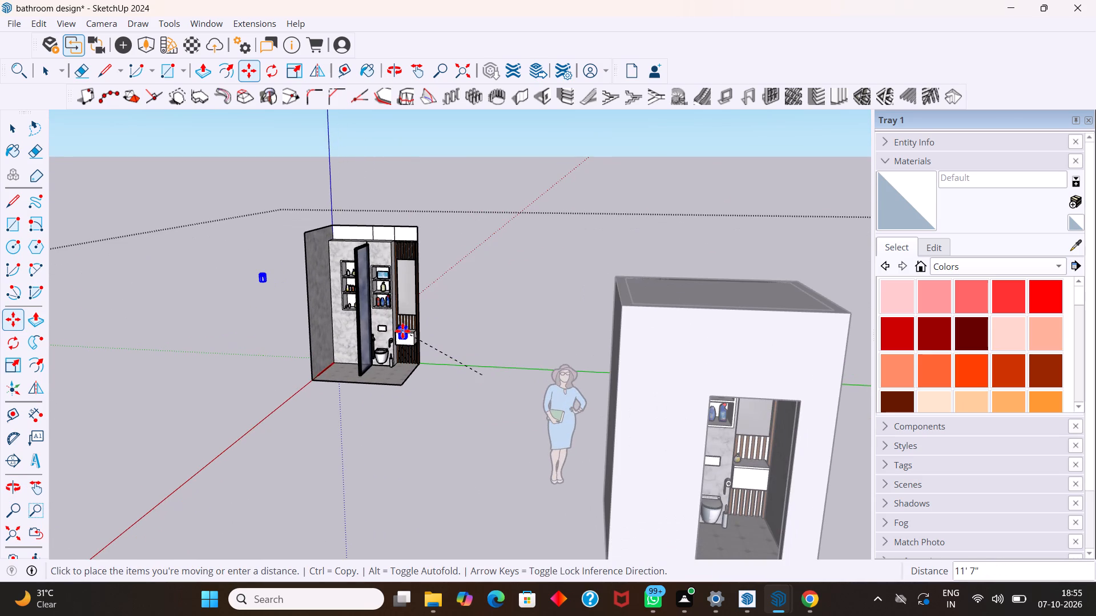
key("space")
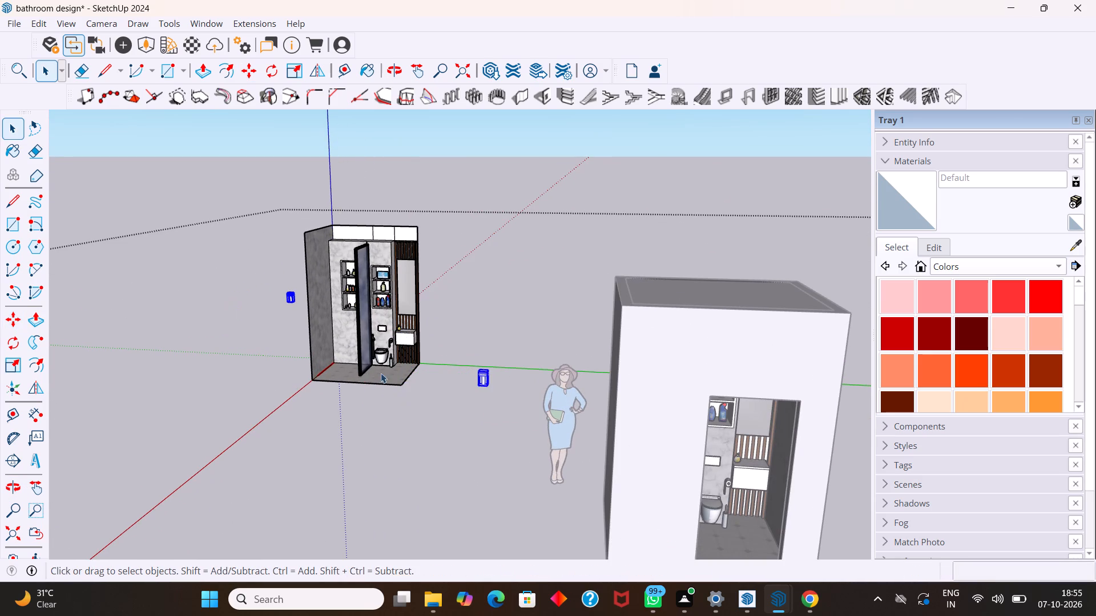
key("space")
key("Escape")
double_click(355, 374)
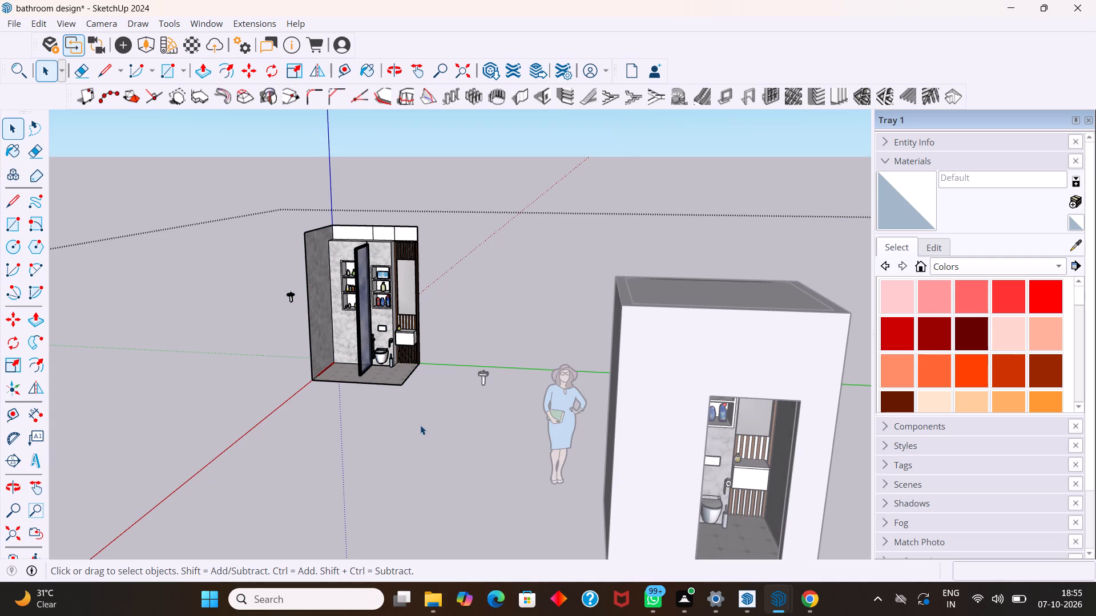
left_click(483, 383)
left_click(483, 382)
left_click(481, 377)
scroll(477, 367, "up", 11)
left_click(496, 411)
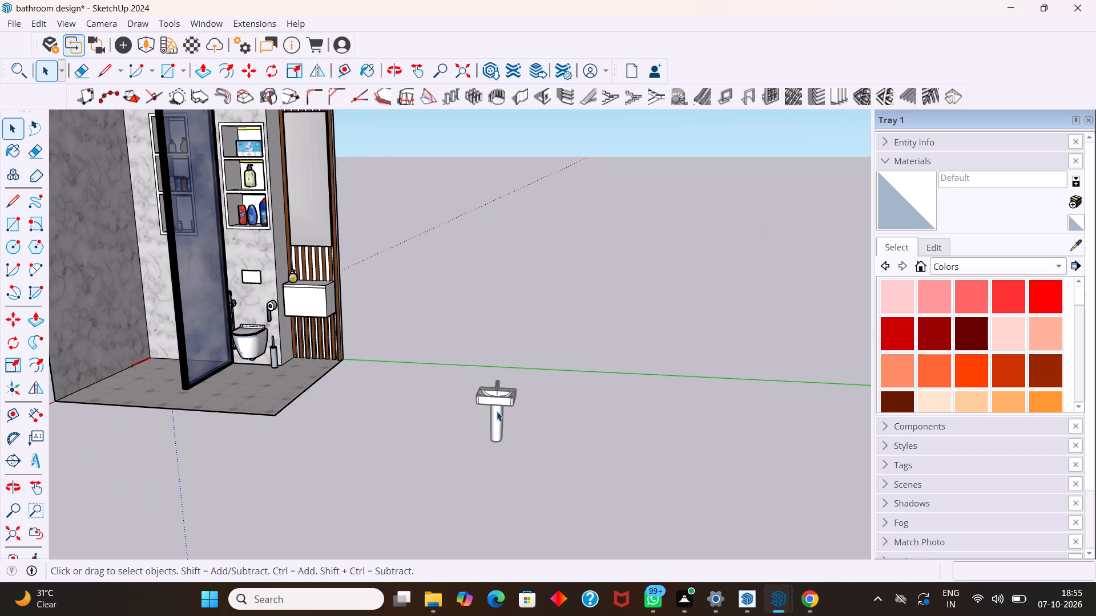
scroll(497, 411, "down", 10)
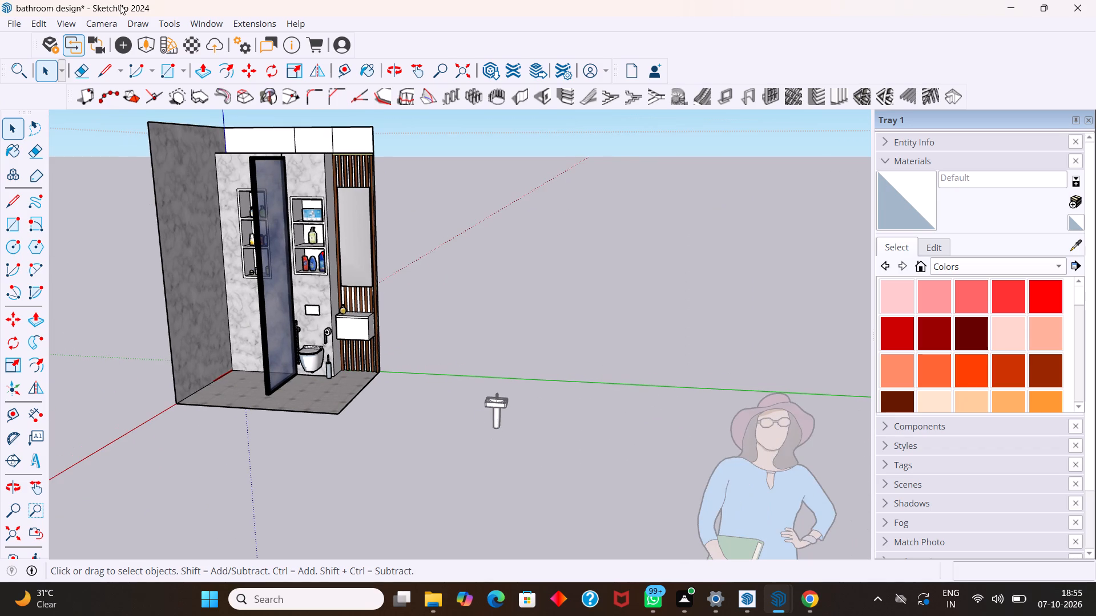
Import the washbasin file skp5CA6 from Downloads again and place it on the ground in front of the bathroom.
left_click(18, 25)
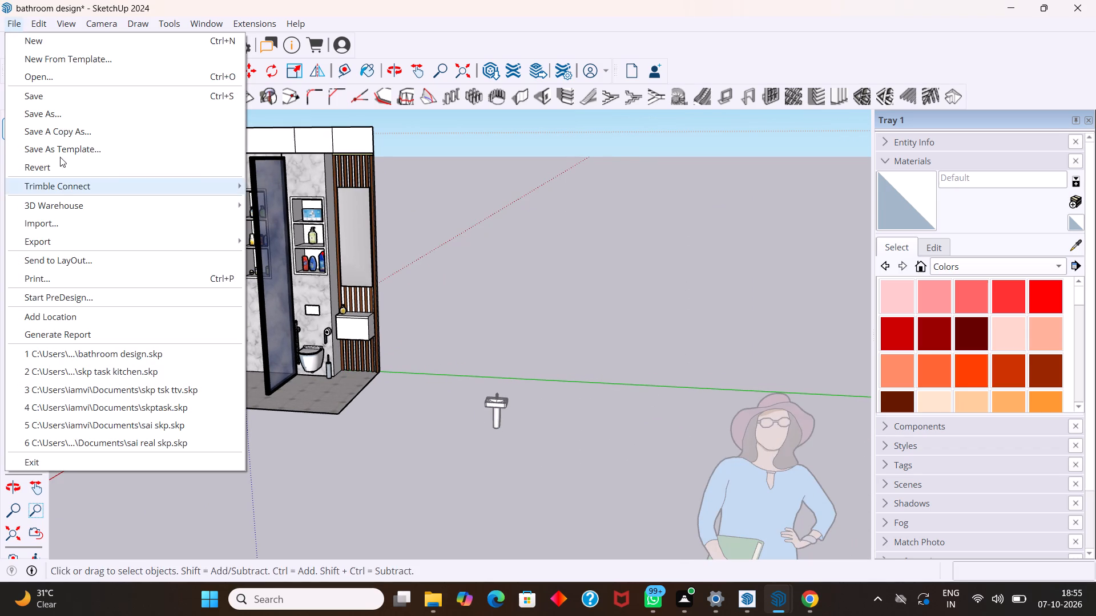
left_click(58, 216)
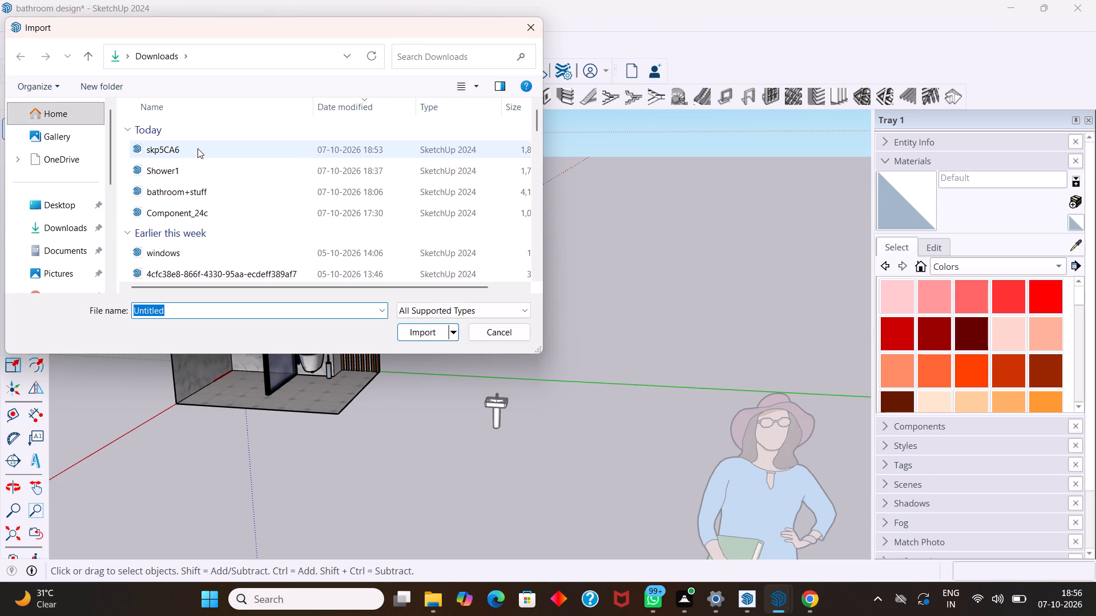
left_click(198, 148)
left_click(430, 335)
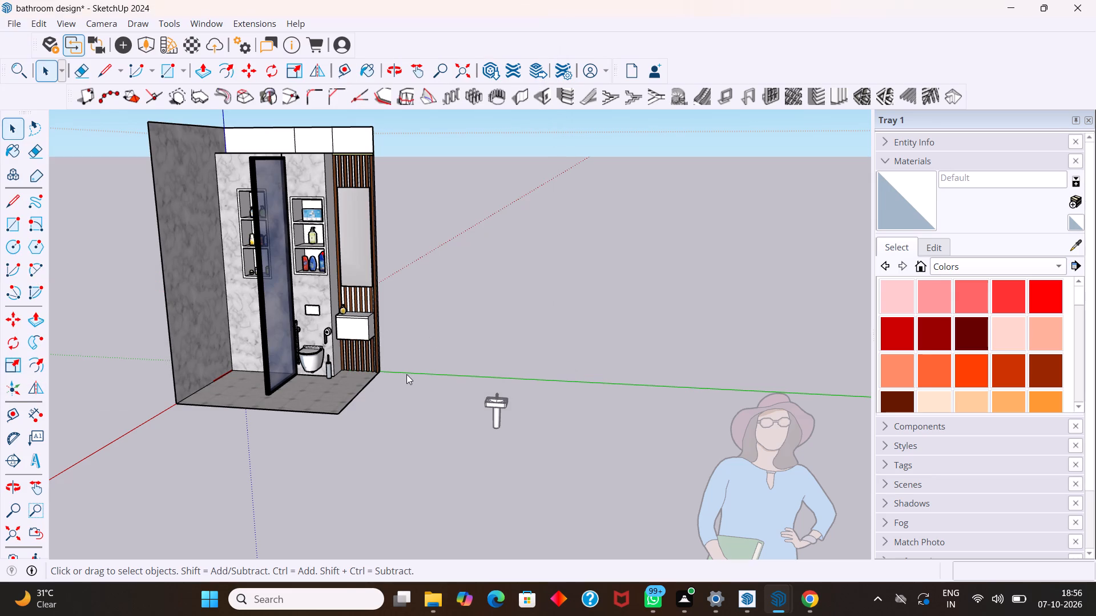
scroll(249, 408, "down", 9)
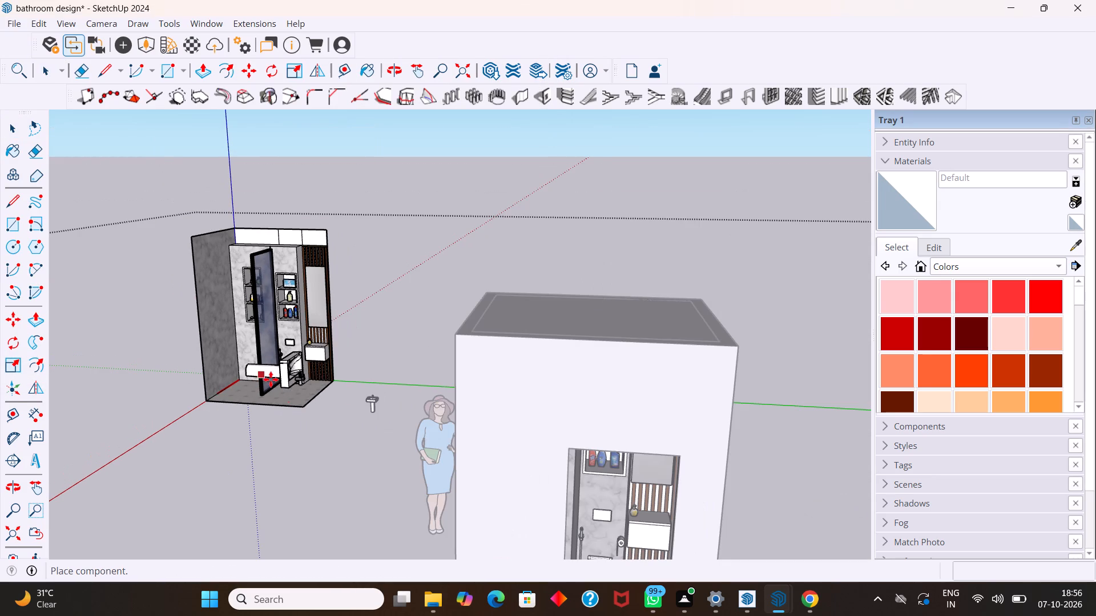
left_click(291, 454)
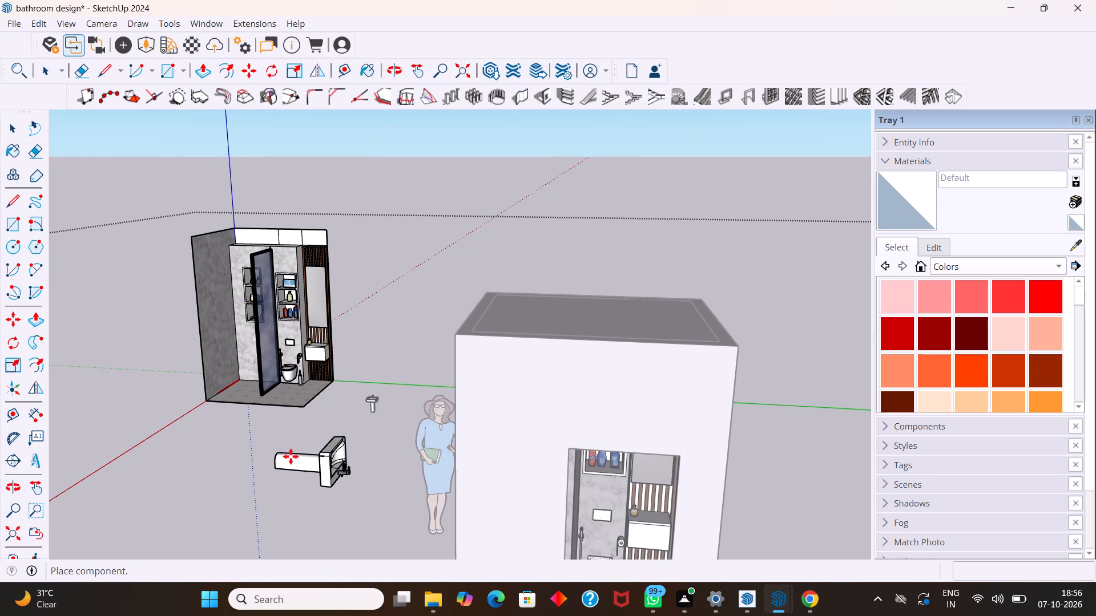
Rotate the lying washbasin 90° about the red axis so it stands upright.
key("q")
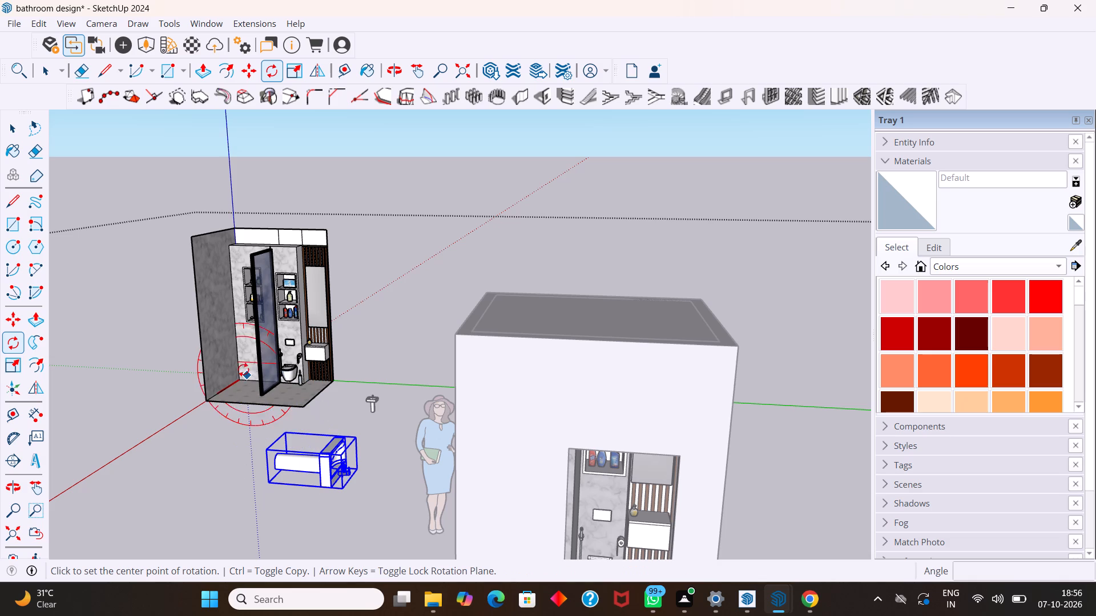
left_click(240, 364)
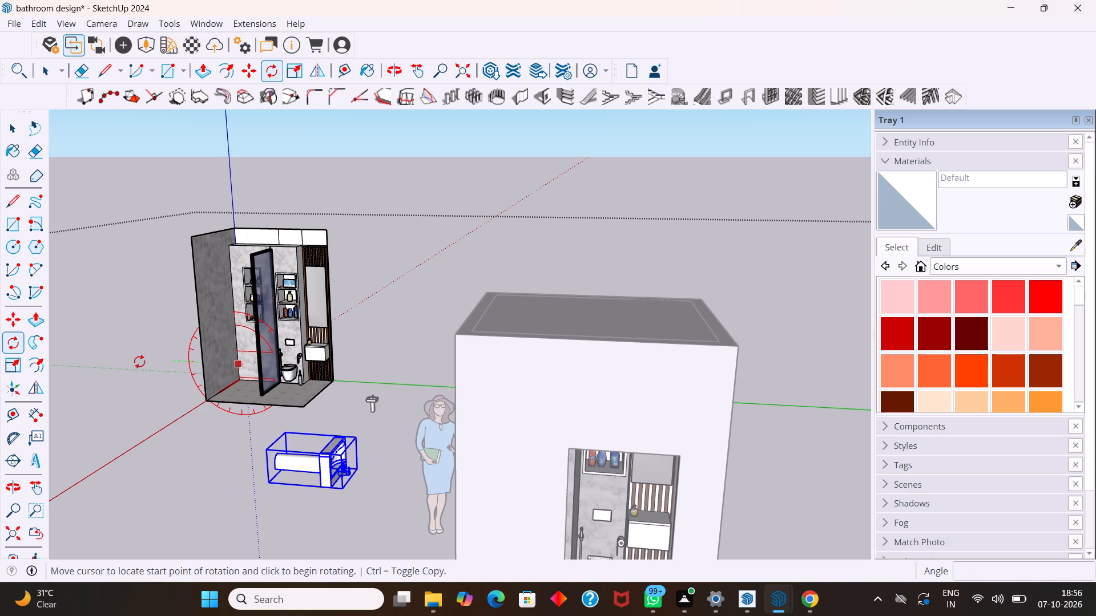
left_click(106, 355)
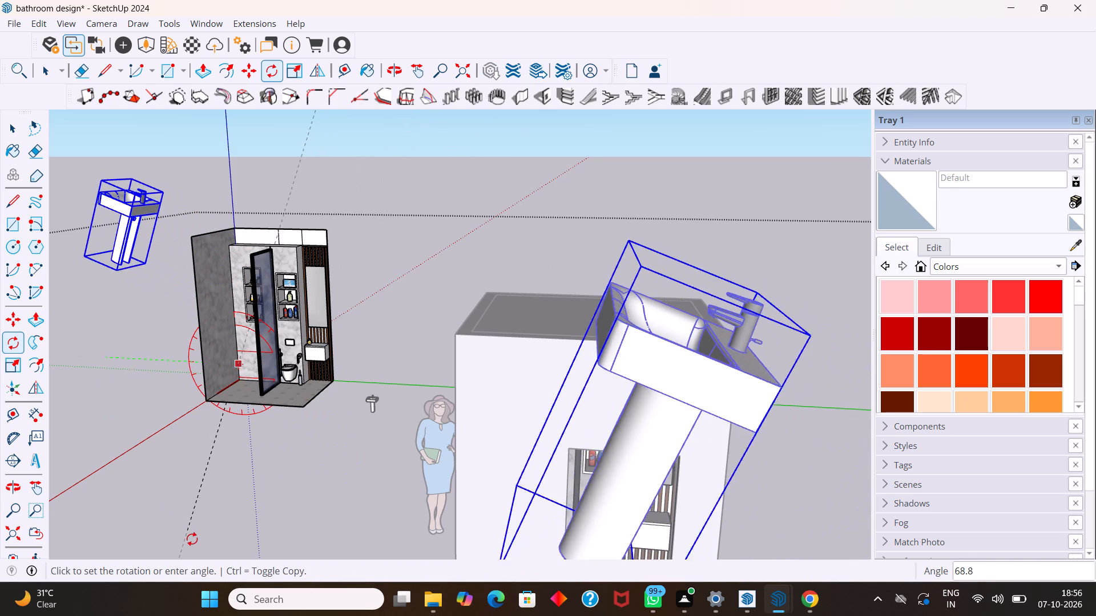
scroll(194, 537, "down", 8)
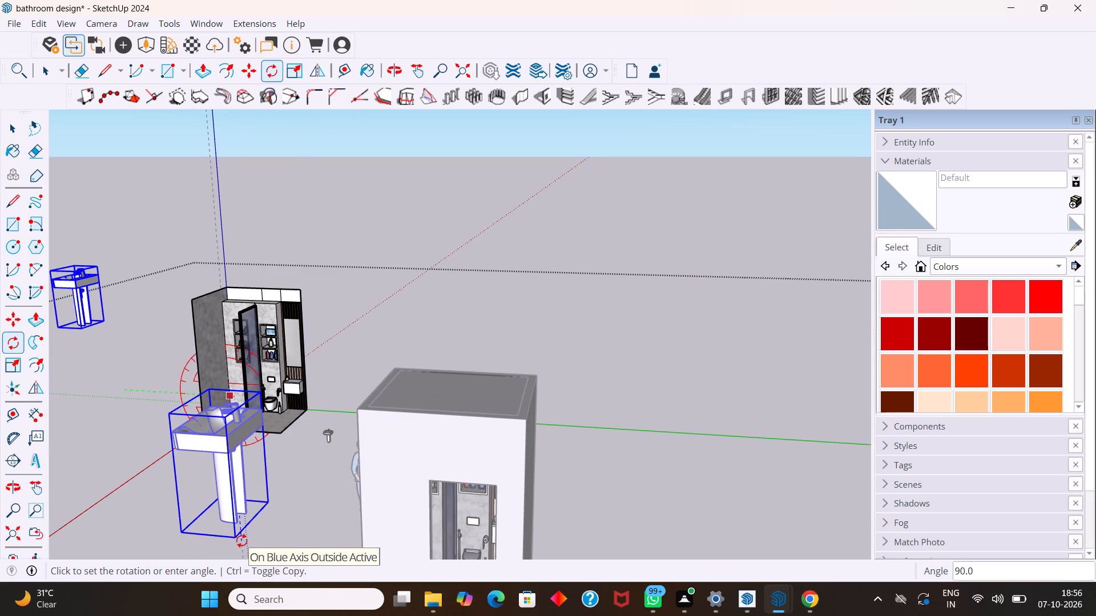
middle_click_drag(244, 541, 335, 551)
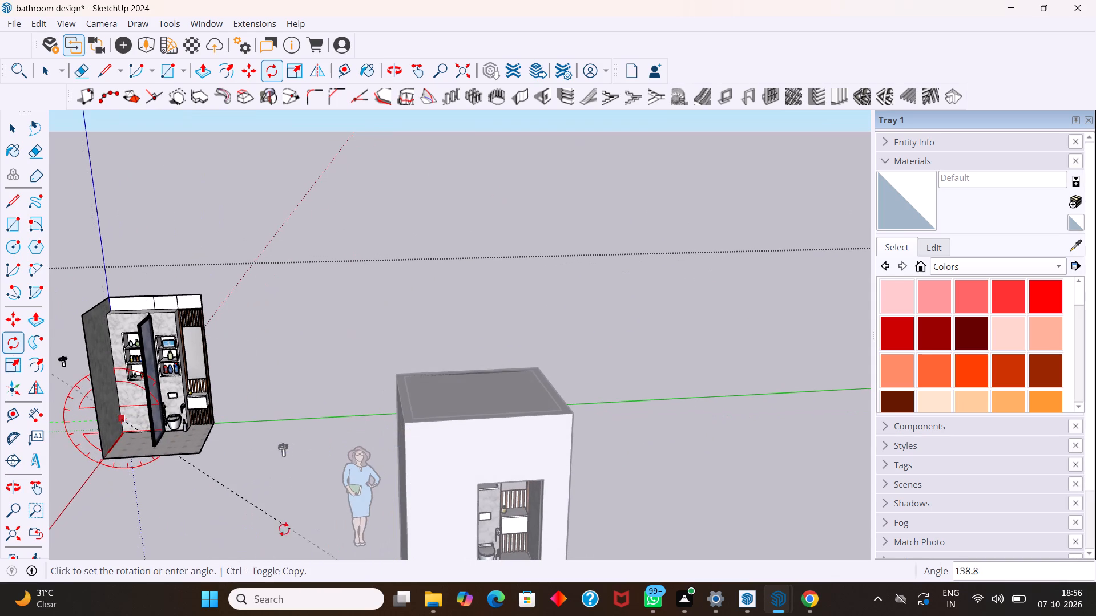
scroll(116, 561, "down", 5)
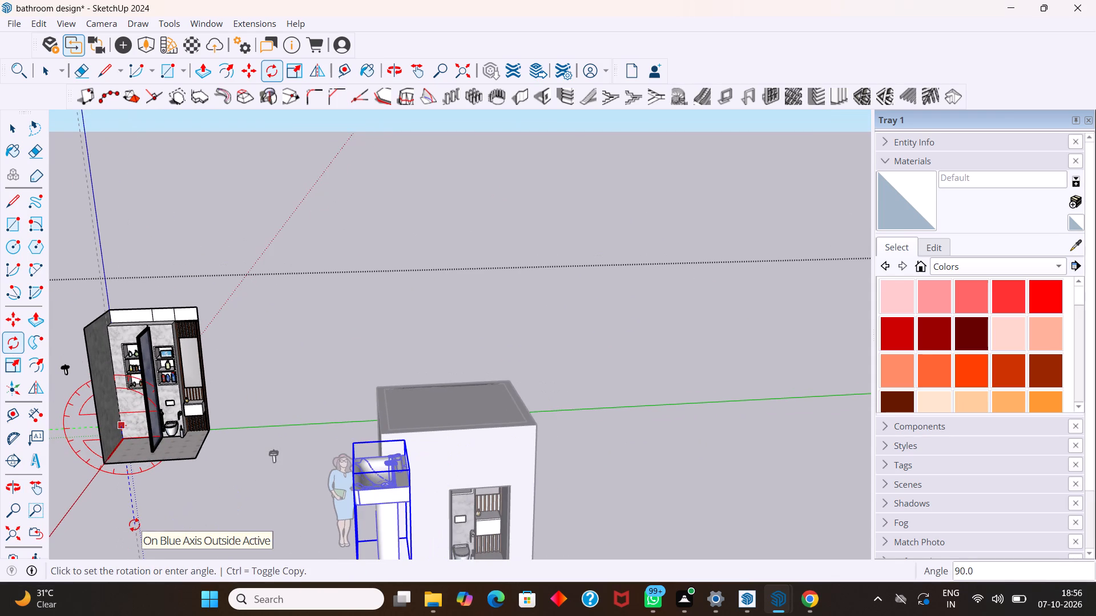
left_click(134, 524)
Rotate the upright washbasin 90° in the ground plane about the vertical axis.
scroll(299, 492, "down", 9)
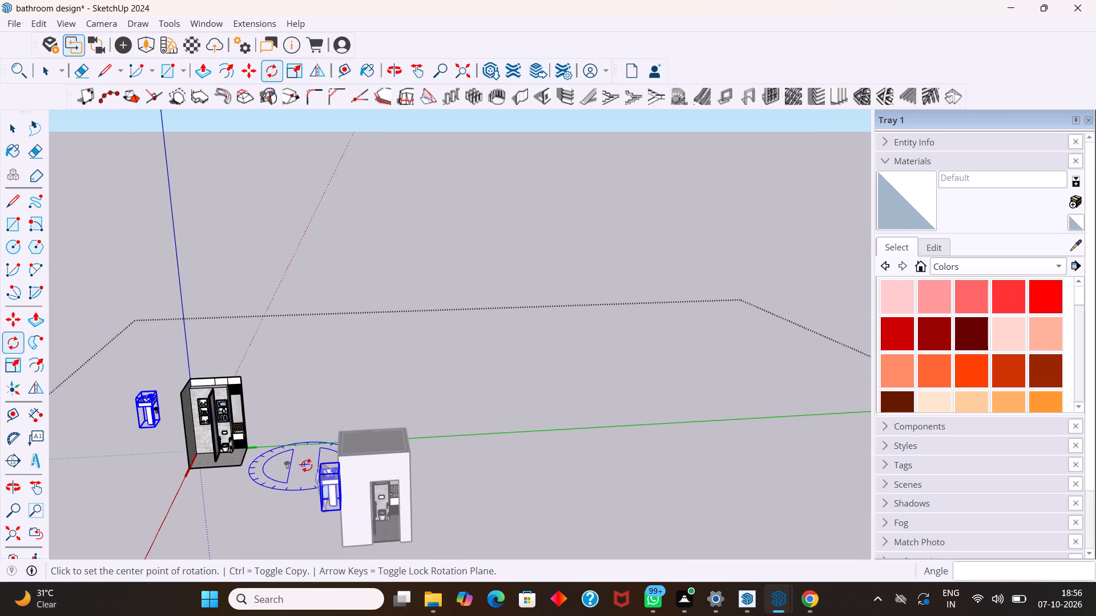
left_click(614, 517)
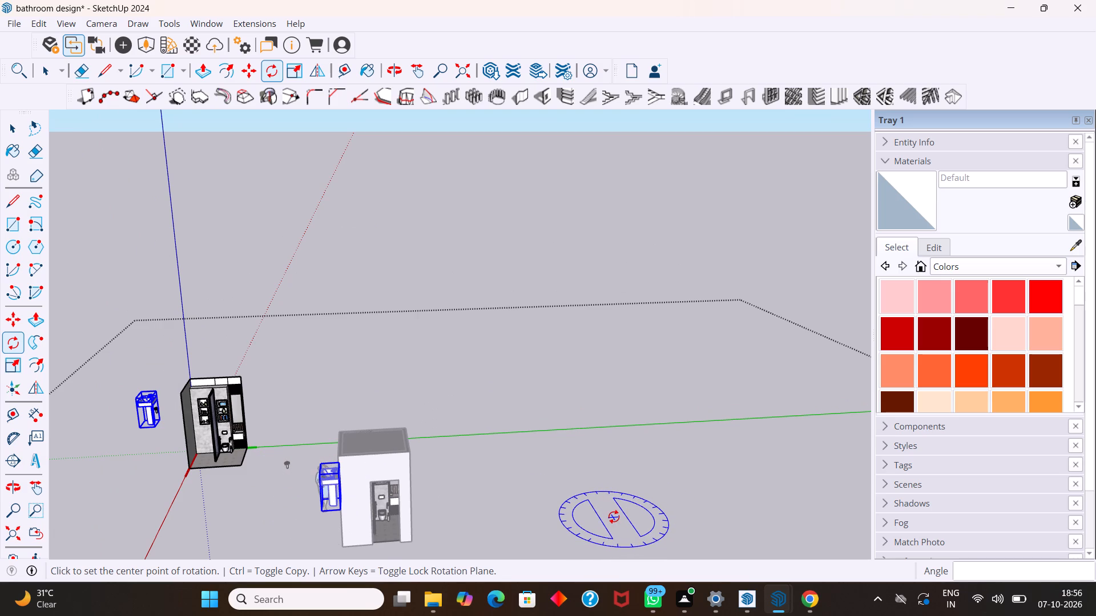
left_click(738, 508)
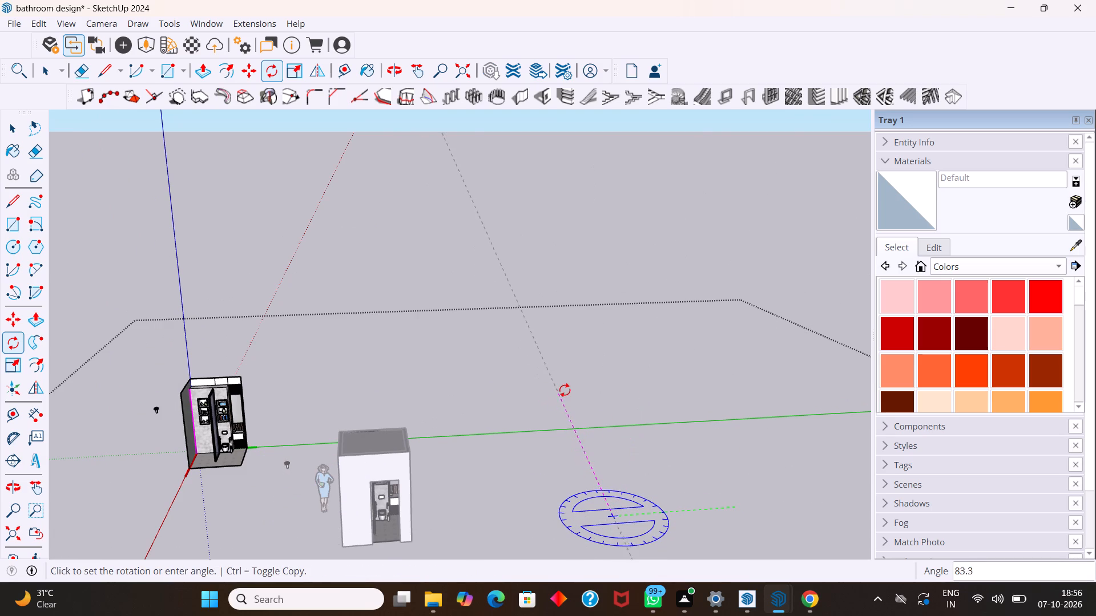
scroll(588, 387, "down", 10)
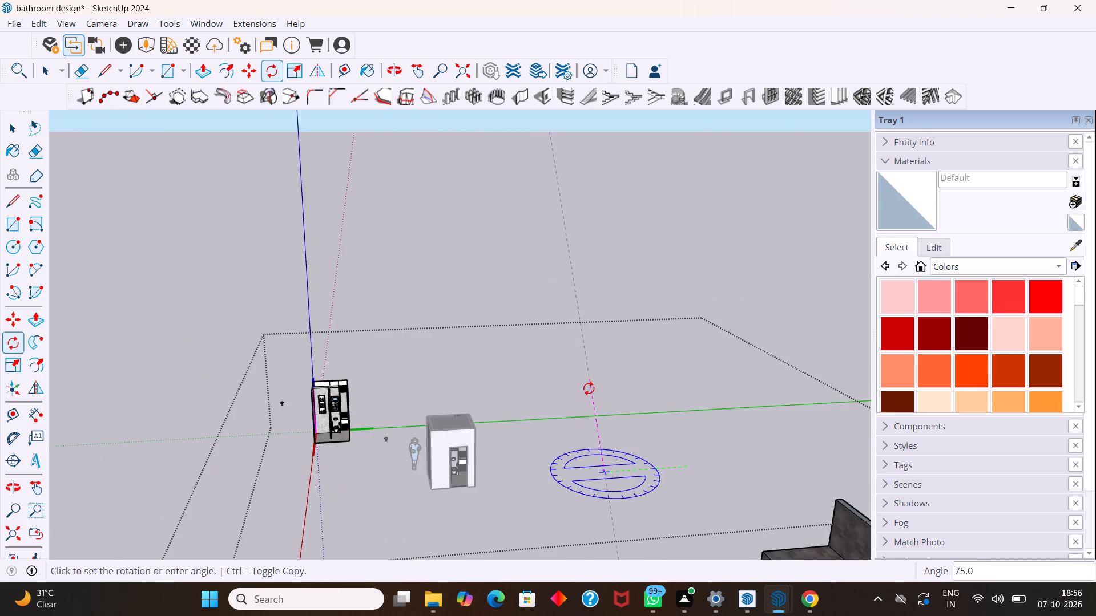
left_click(573, 396)
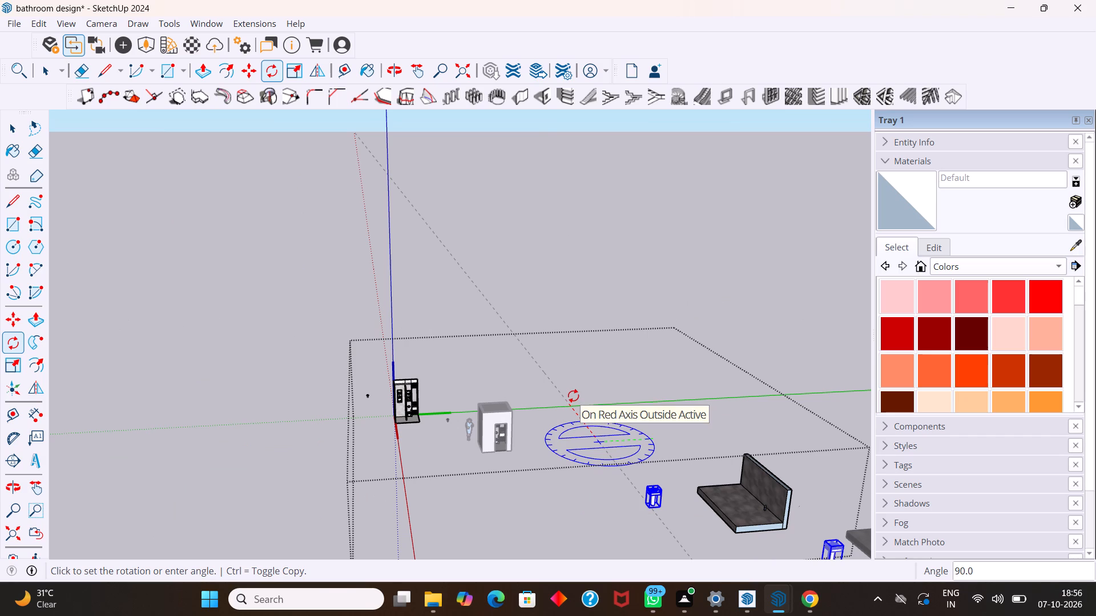
Move the rotated washbasin about 53' 6" from its far-off position to the ground in front of the open bathroom.
key("m")
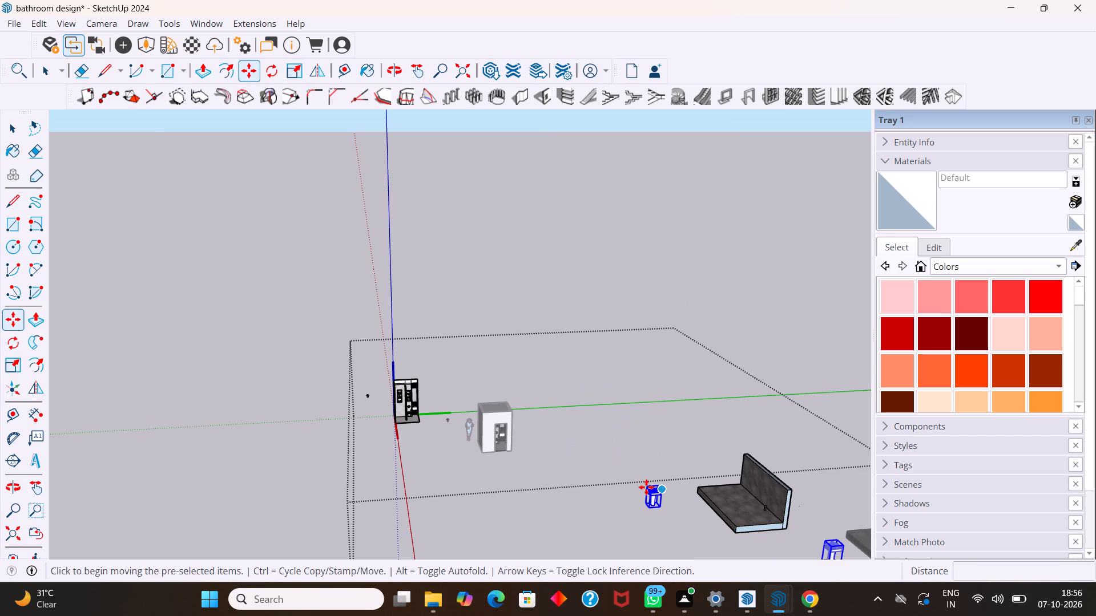
left_click(648, 491)
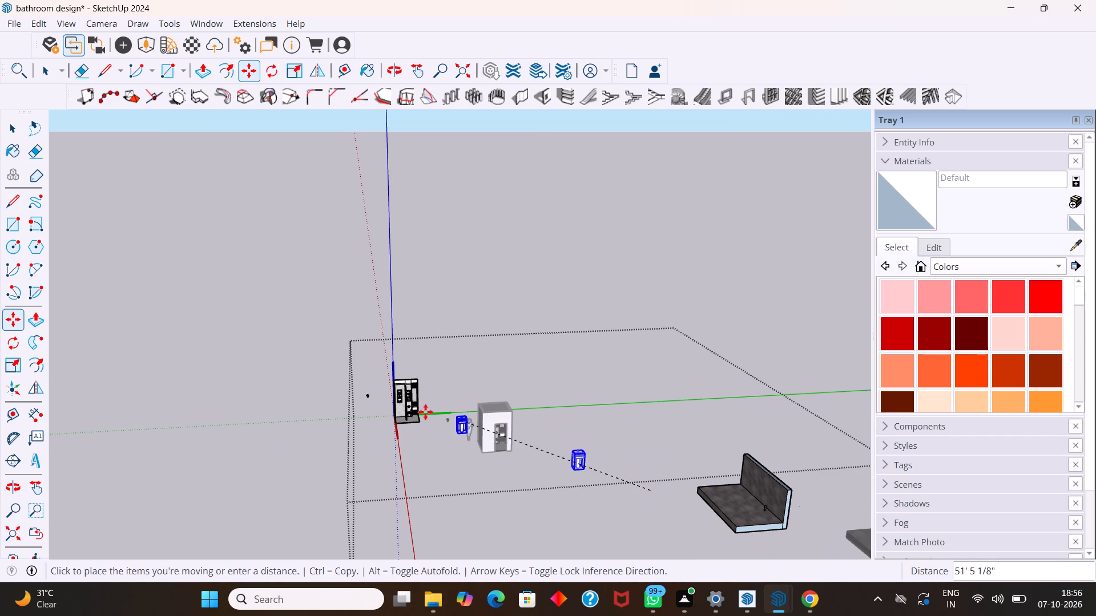
scroll(399, 391, "up", 16)
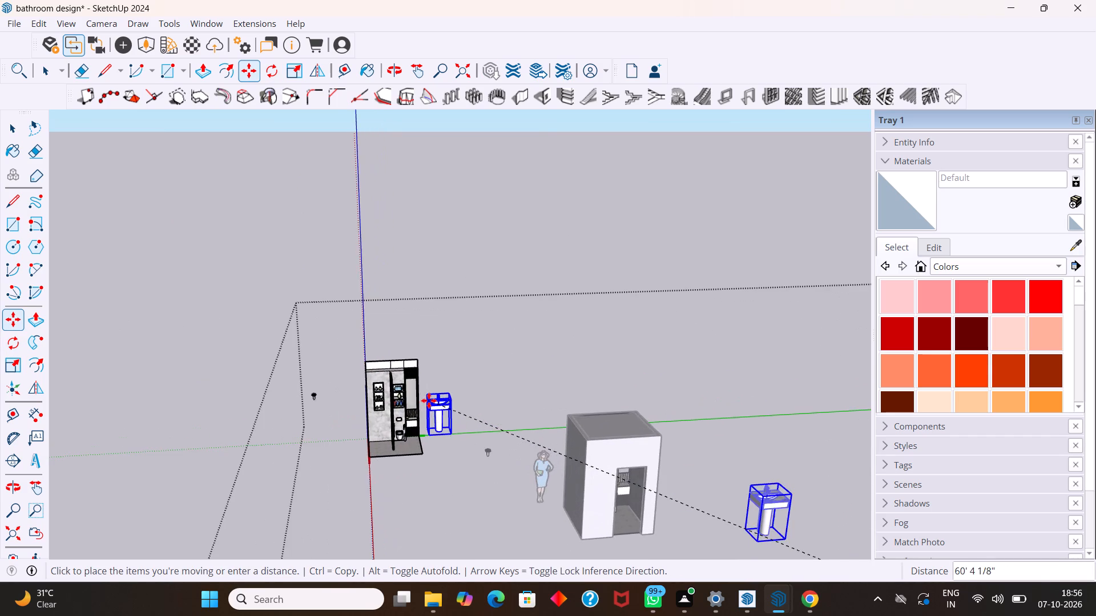
scroll(429, 400, "up", 8)
left_click(468, 465)
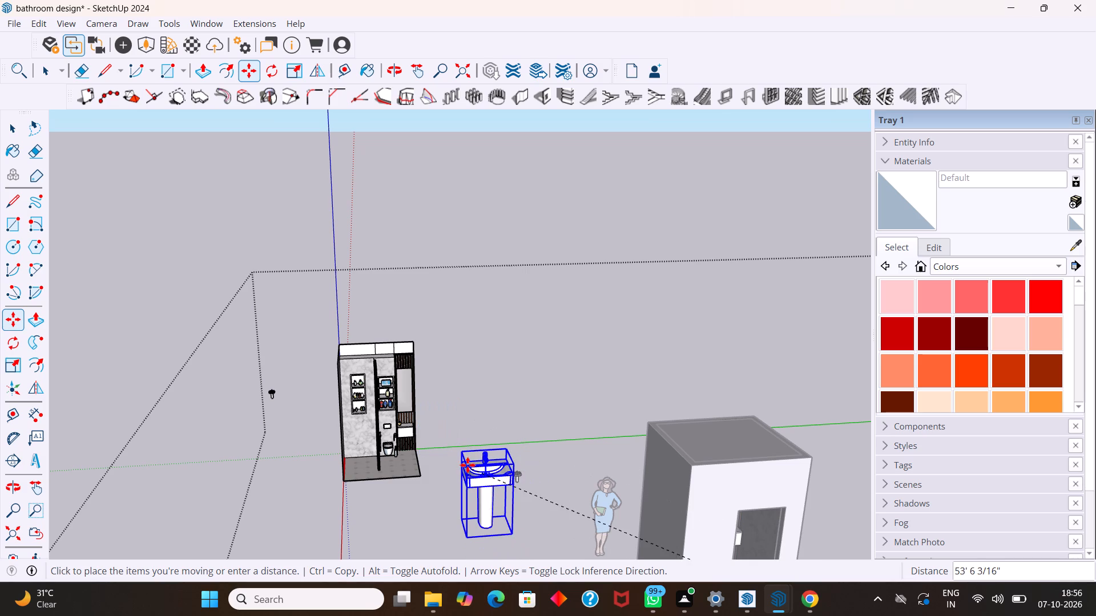
Scale the washbasin down uniformly from its corner.
key("s")
left_click_drag(469, 464, 477, 469)
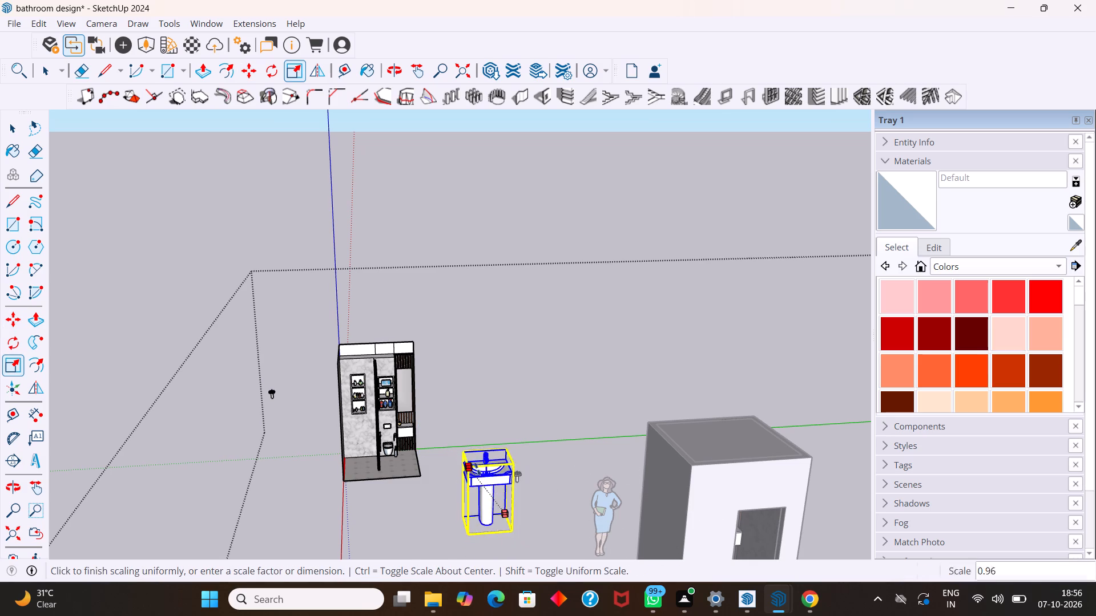
left_click_drag(477, 469, 486, 481)
key("space")
Move the scaled-down washbasin about 26' 10" to the open ground near the bathroom's vanity side.
key("m")
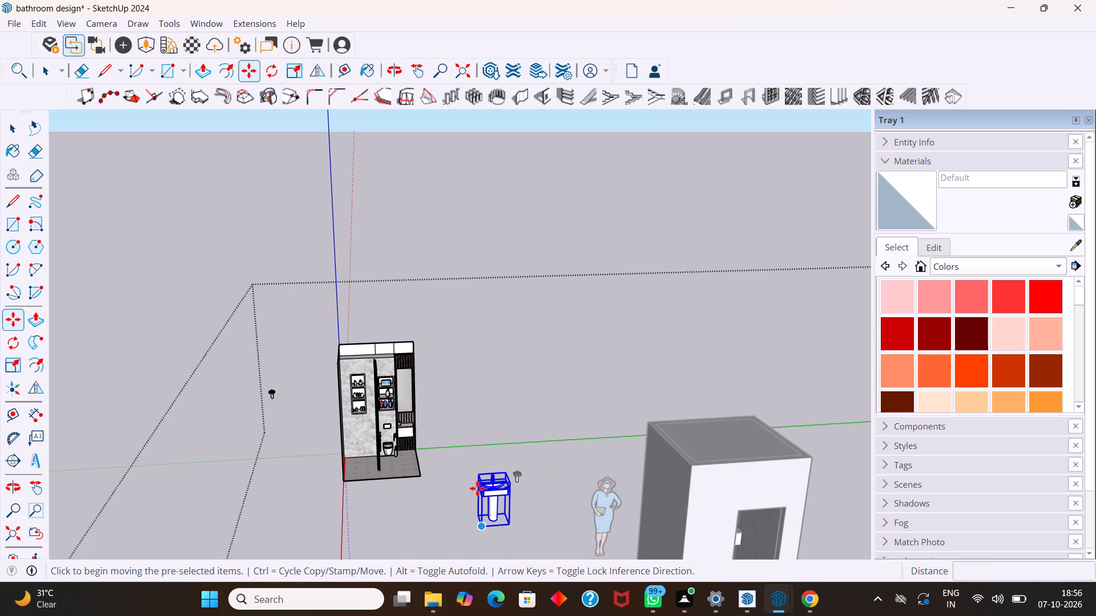
left_click(477, 481)
scroll(386, 403, "up", 9)
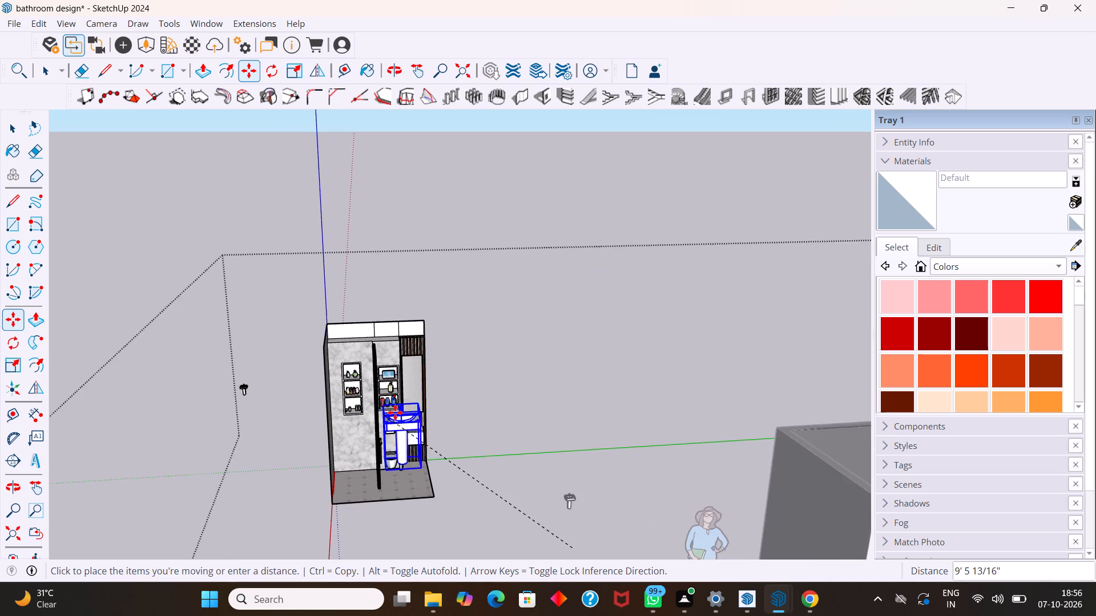
scroll(395, 412, "up", 14)
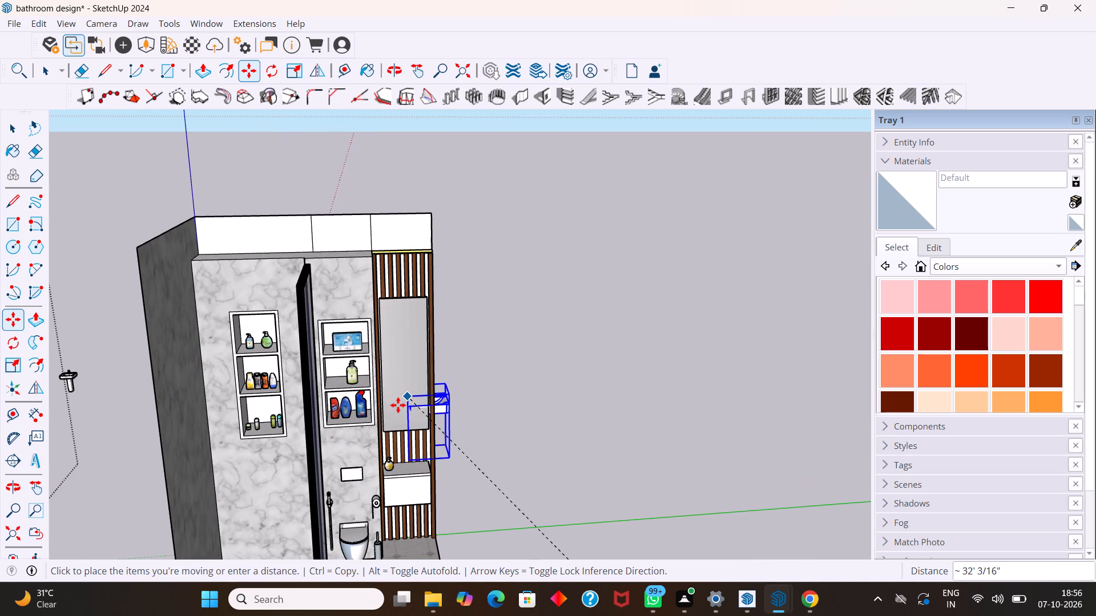
scroll(384, 410, "up", 11)
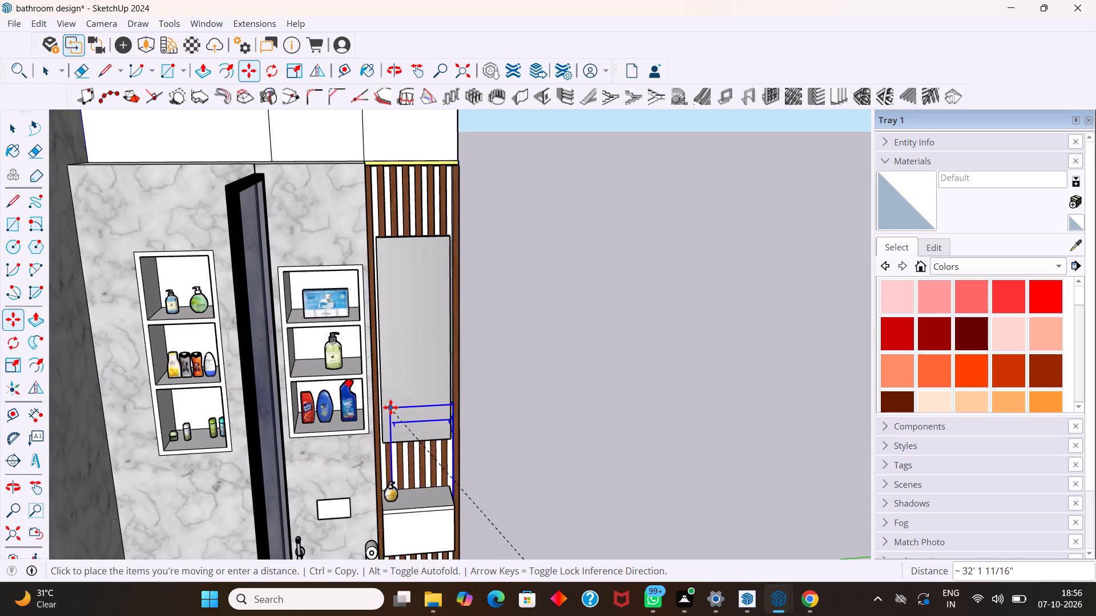
scroll(390, 407, "up", 7)
scroll(422, 375, "down", 10)
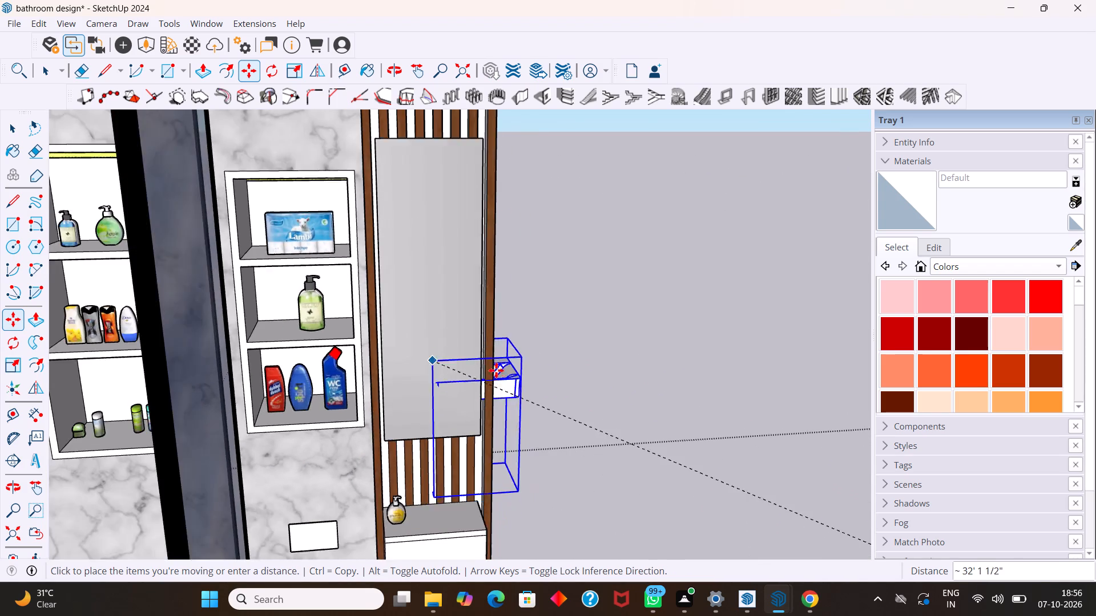
scroll(552, 385, "down", 1)
middle_click_drag(611, 406, 329, 339)
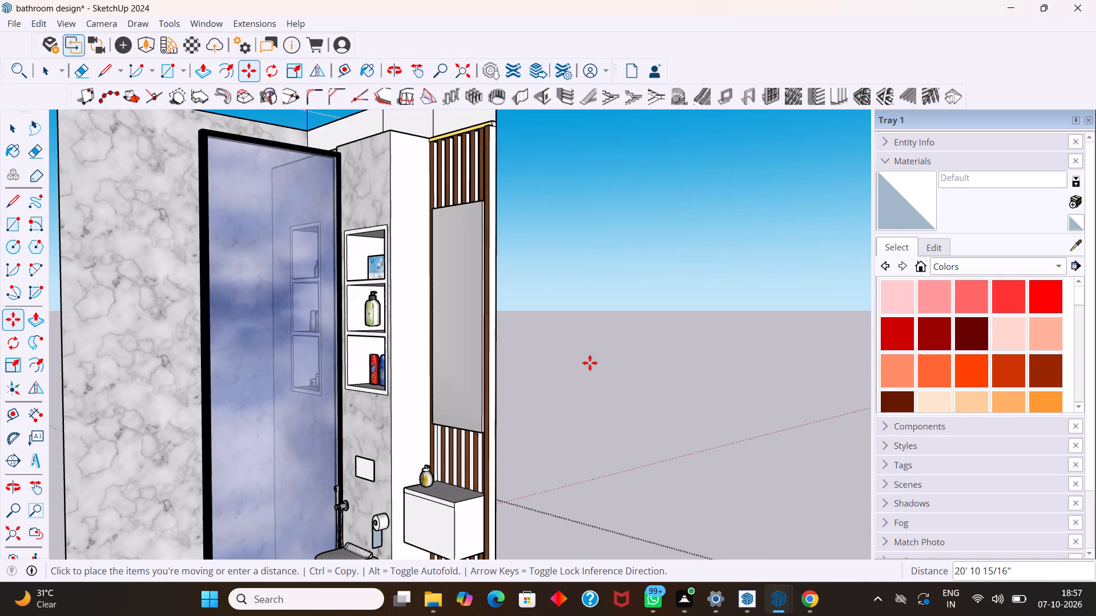
middle_click_drag(555, 344, 535, 329)
scroll(521, 310, "down", 8)
left_click(564, 430)
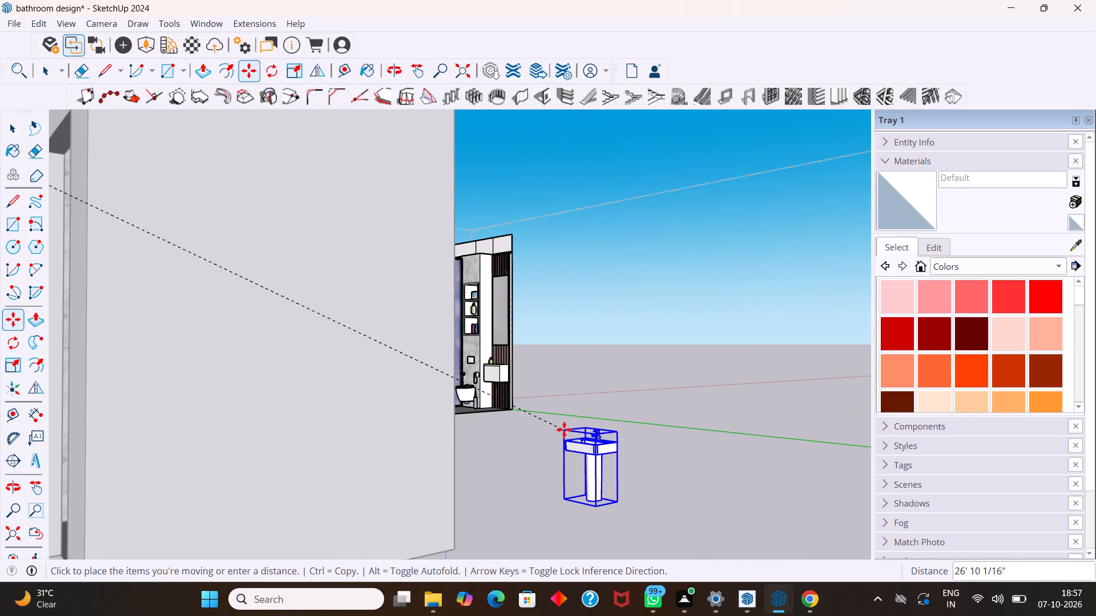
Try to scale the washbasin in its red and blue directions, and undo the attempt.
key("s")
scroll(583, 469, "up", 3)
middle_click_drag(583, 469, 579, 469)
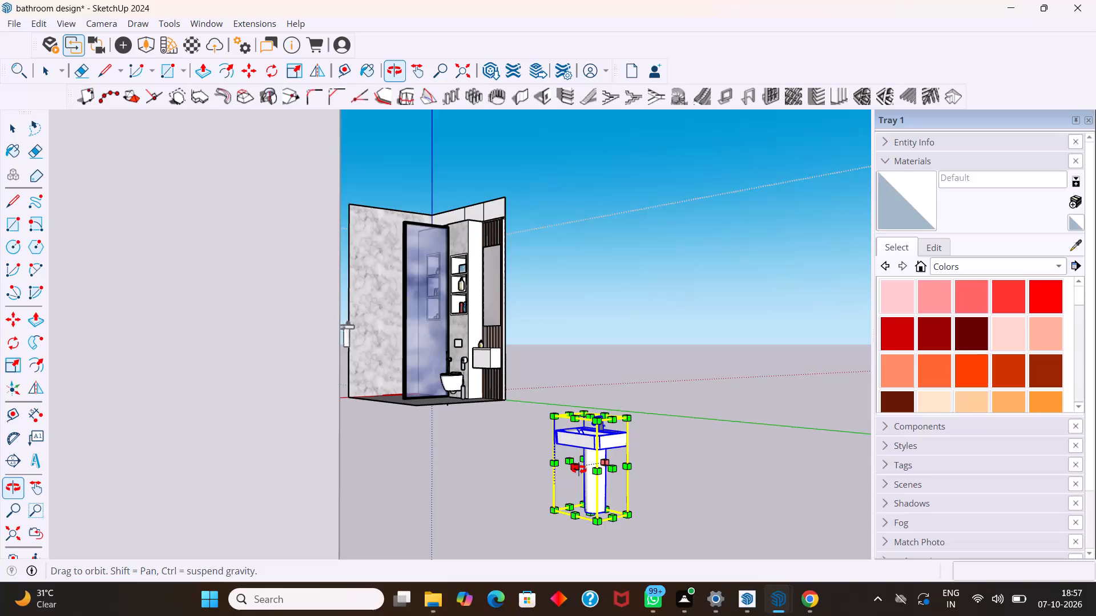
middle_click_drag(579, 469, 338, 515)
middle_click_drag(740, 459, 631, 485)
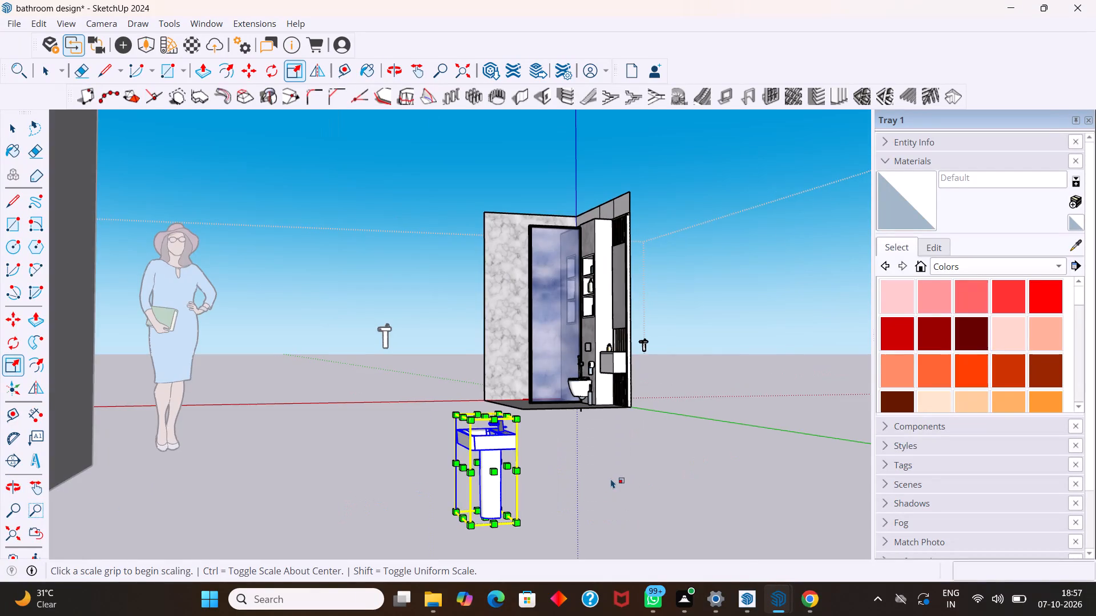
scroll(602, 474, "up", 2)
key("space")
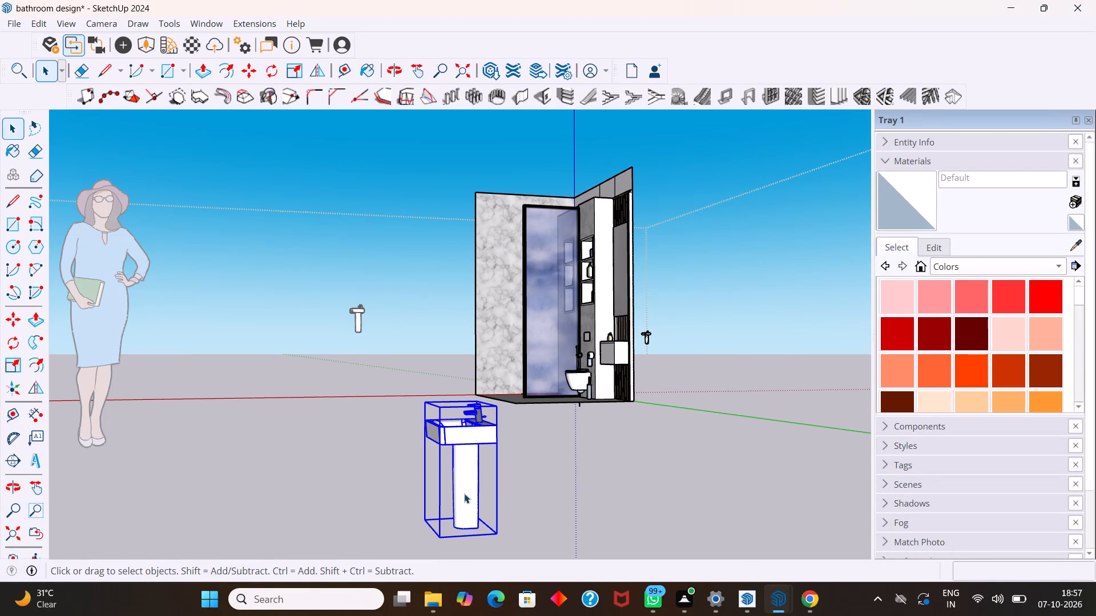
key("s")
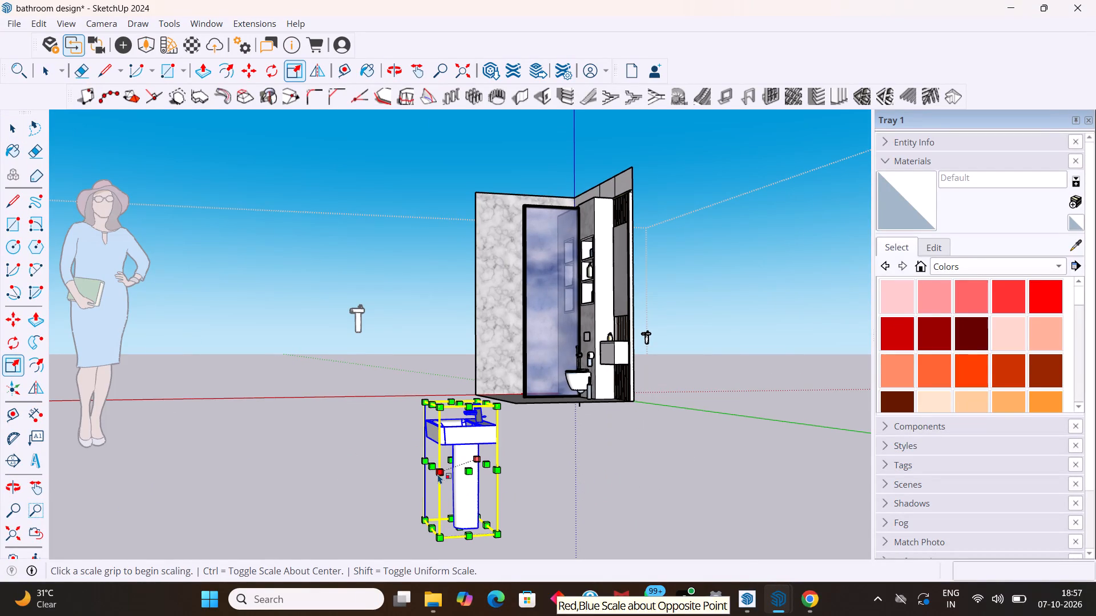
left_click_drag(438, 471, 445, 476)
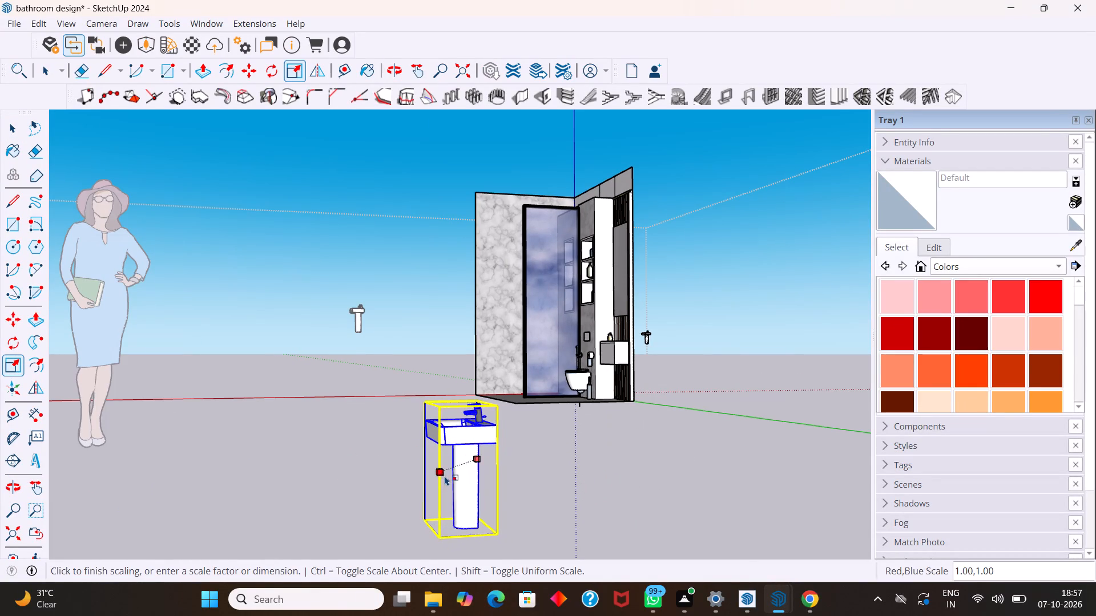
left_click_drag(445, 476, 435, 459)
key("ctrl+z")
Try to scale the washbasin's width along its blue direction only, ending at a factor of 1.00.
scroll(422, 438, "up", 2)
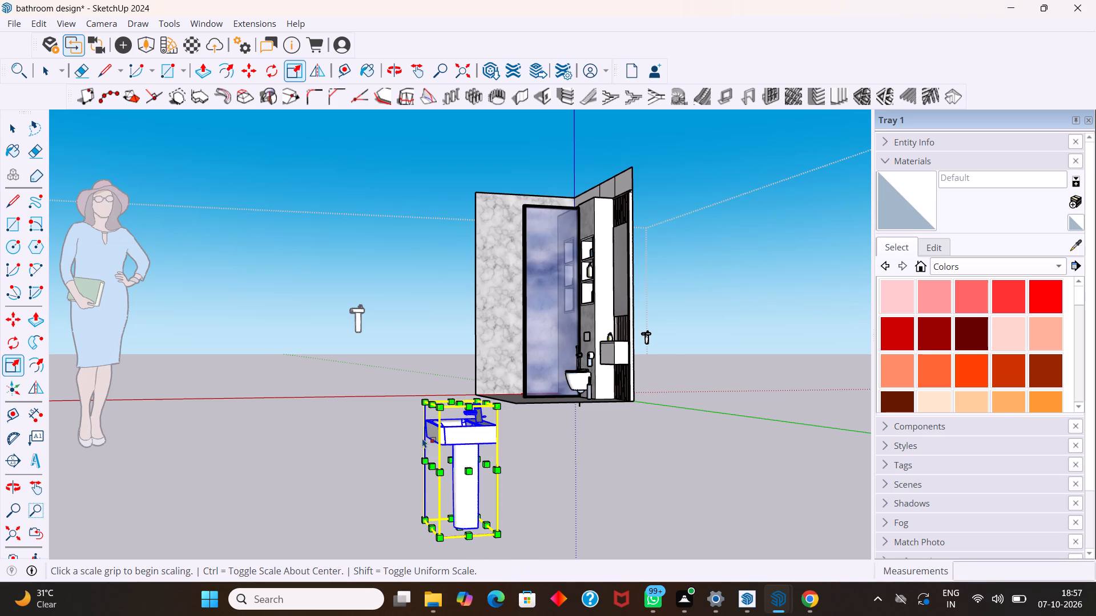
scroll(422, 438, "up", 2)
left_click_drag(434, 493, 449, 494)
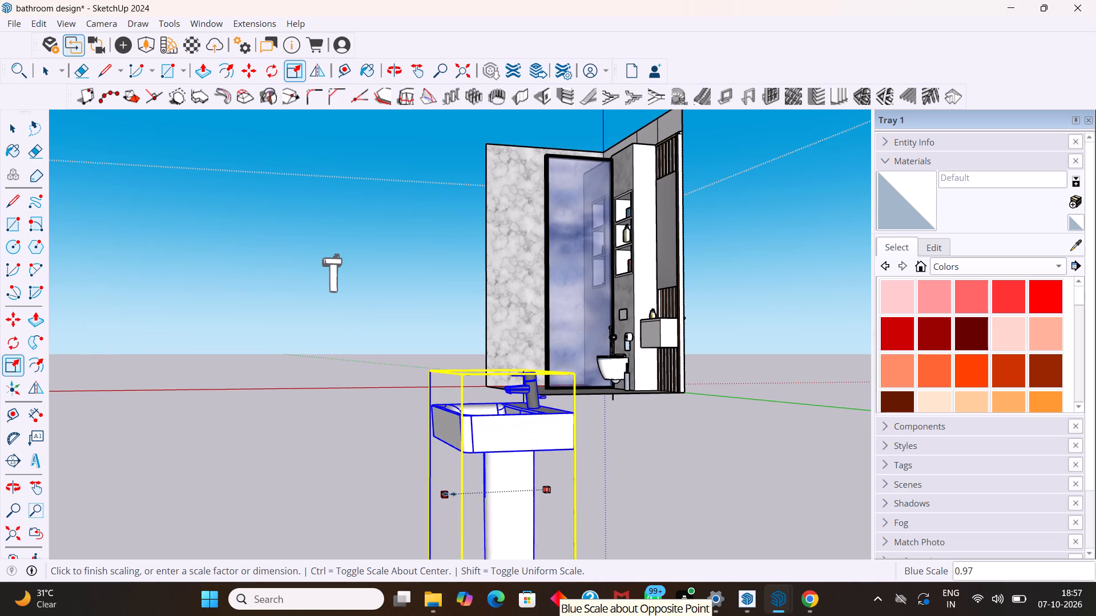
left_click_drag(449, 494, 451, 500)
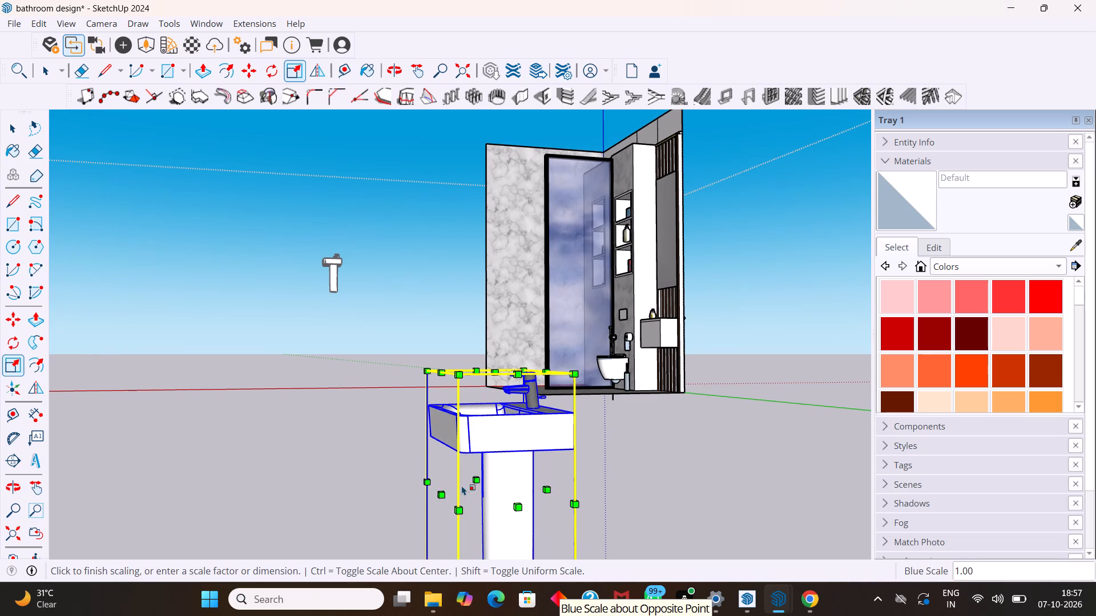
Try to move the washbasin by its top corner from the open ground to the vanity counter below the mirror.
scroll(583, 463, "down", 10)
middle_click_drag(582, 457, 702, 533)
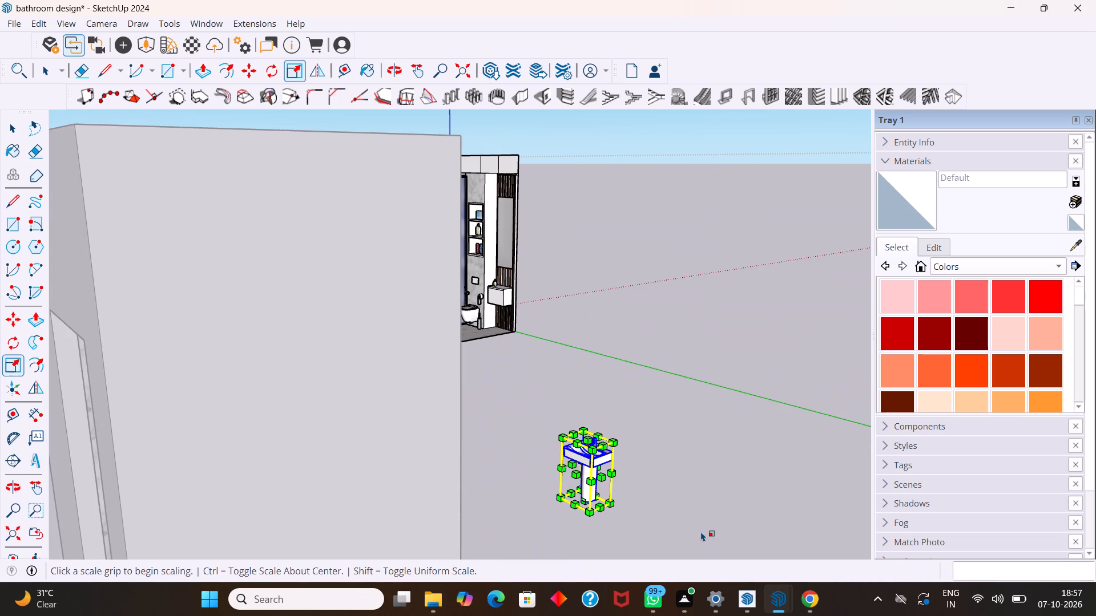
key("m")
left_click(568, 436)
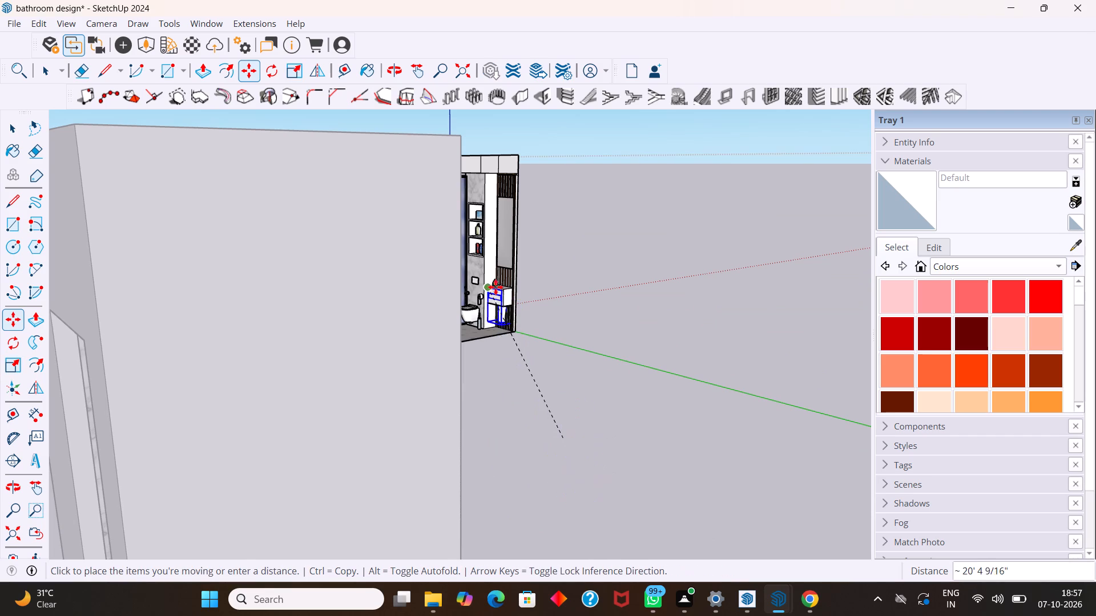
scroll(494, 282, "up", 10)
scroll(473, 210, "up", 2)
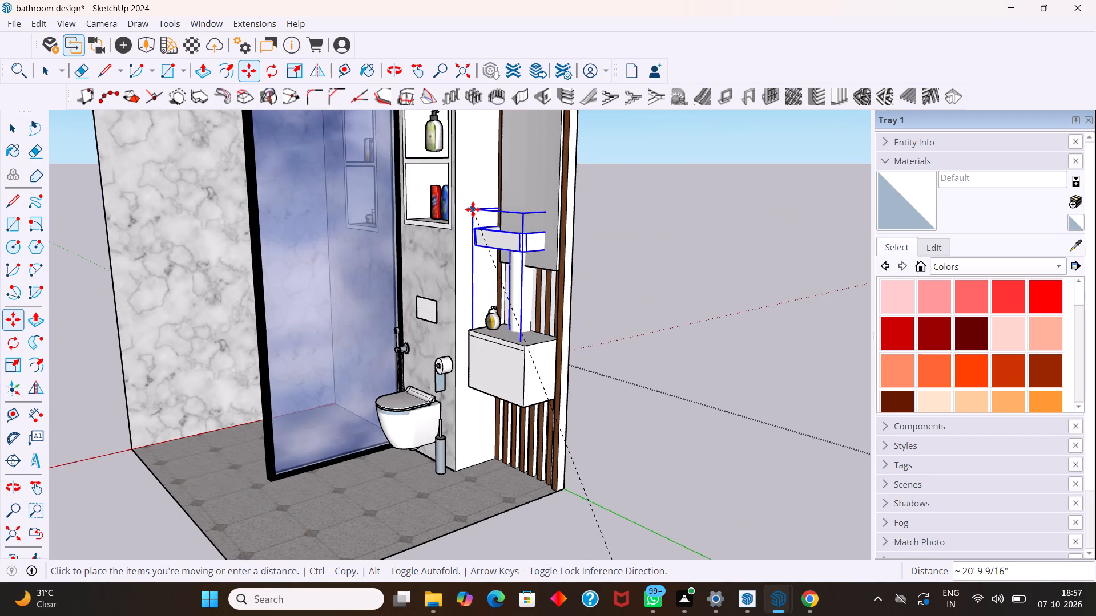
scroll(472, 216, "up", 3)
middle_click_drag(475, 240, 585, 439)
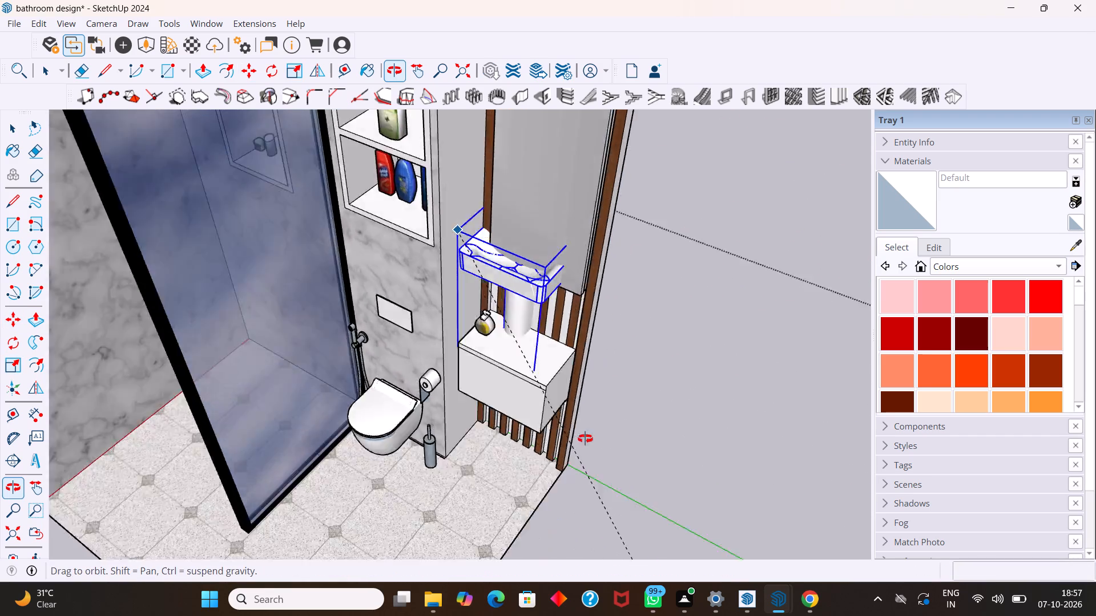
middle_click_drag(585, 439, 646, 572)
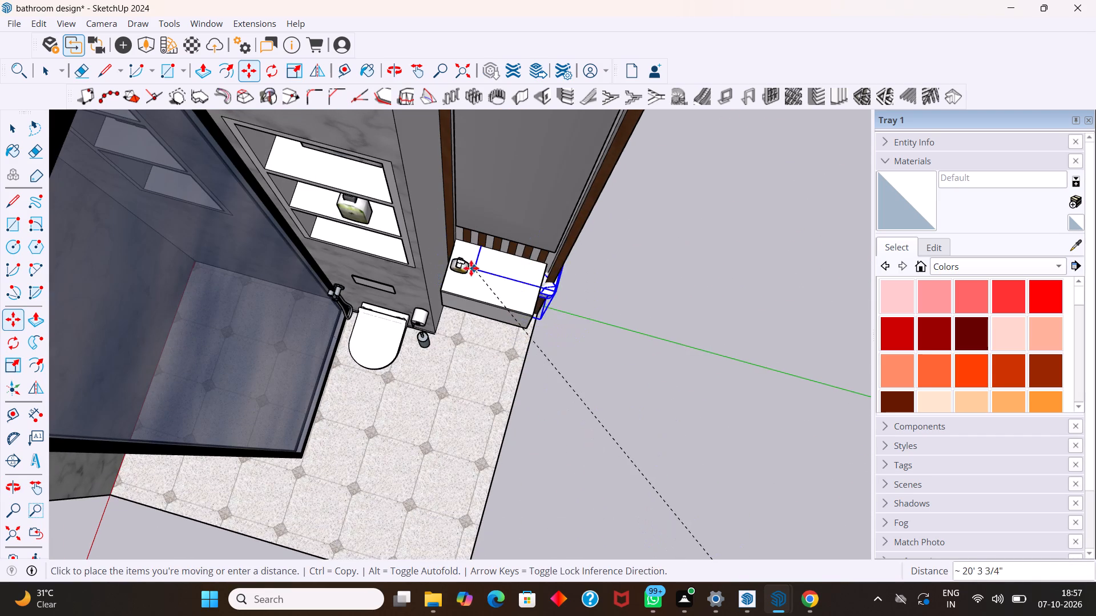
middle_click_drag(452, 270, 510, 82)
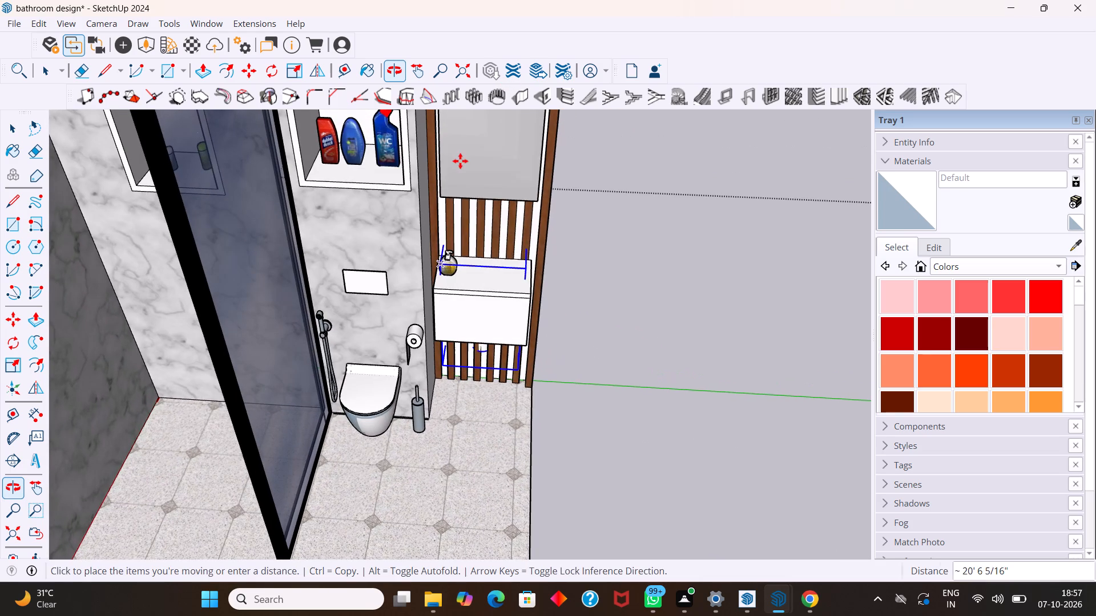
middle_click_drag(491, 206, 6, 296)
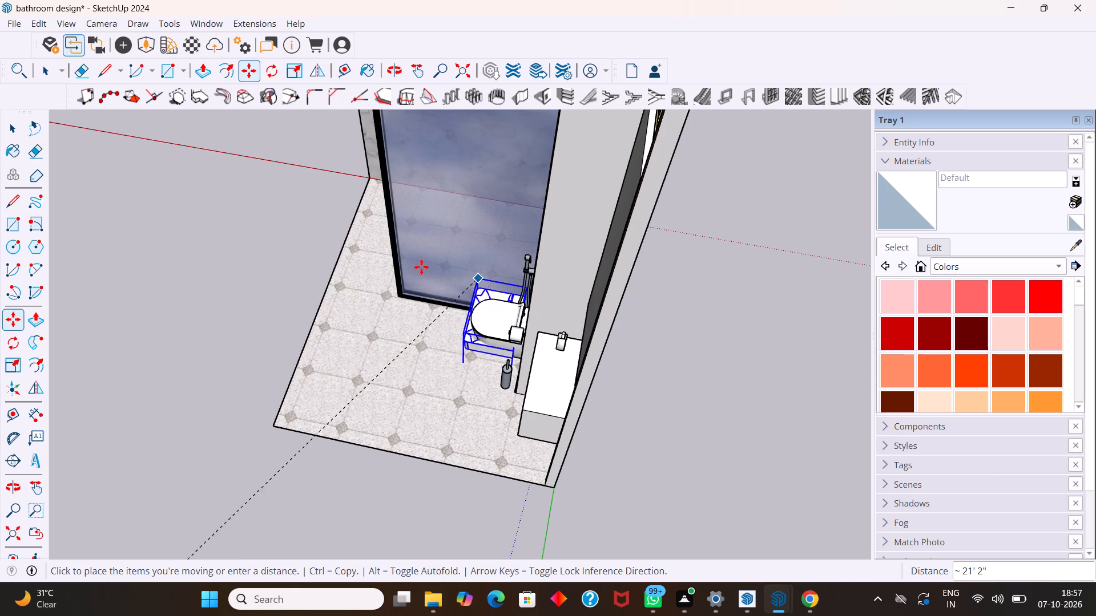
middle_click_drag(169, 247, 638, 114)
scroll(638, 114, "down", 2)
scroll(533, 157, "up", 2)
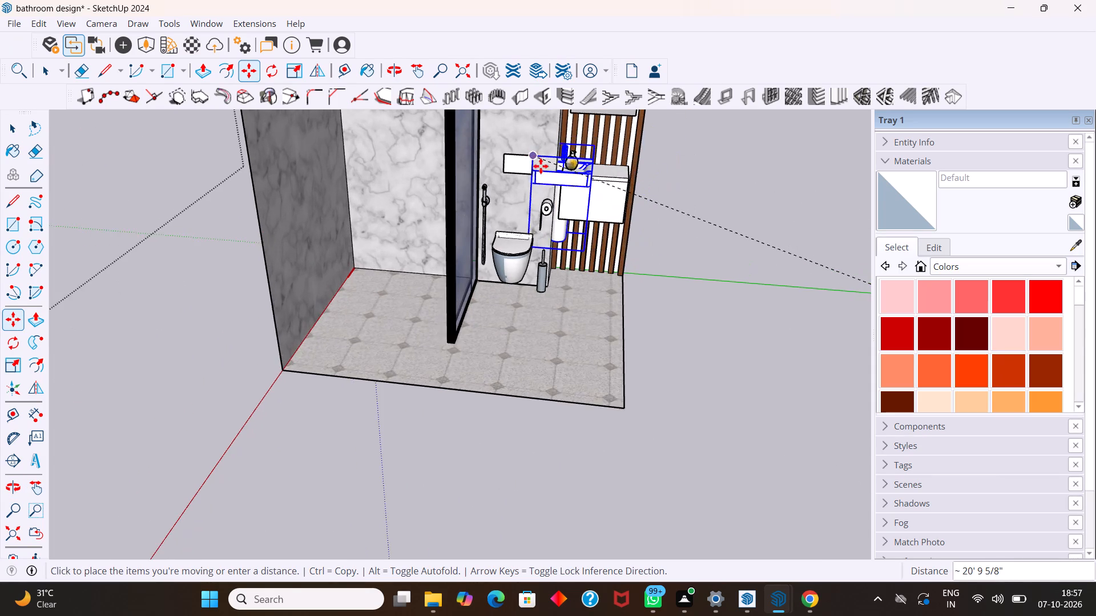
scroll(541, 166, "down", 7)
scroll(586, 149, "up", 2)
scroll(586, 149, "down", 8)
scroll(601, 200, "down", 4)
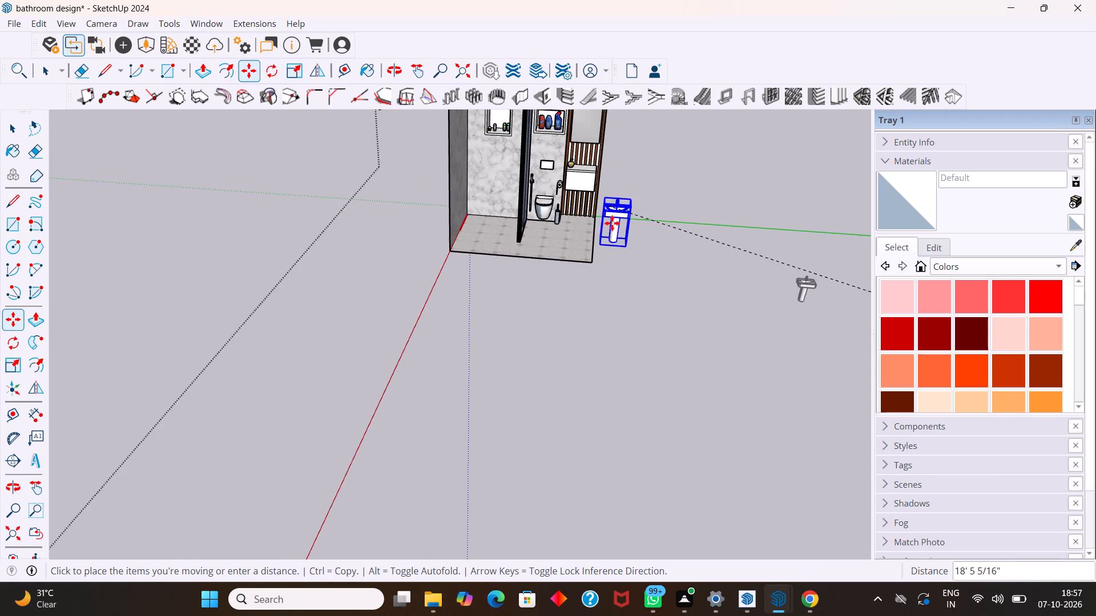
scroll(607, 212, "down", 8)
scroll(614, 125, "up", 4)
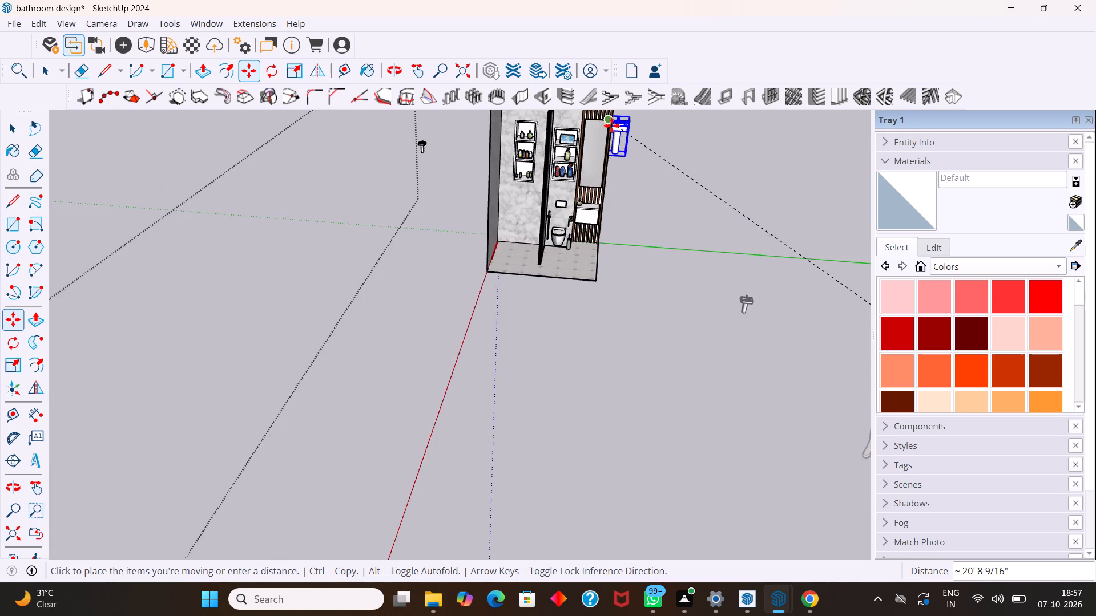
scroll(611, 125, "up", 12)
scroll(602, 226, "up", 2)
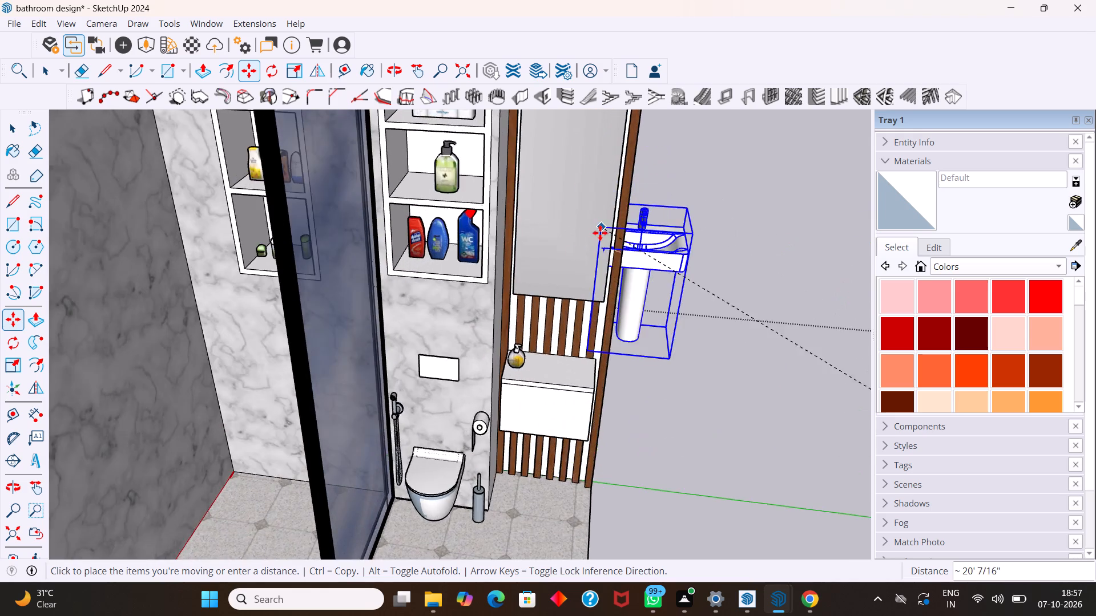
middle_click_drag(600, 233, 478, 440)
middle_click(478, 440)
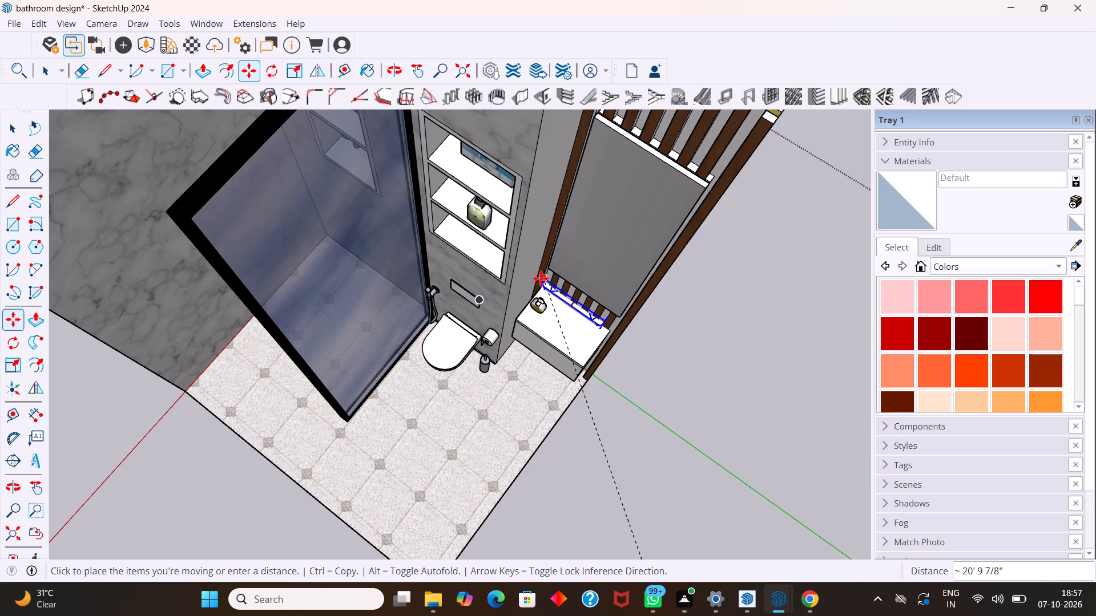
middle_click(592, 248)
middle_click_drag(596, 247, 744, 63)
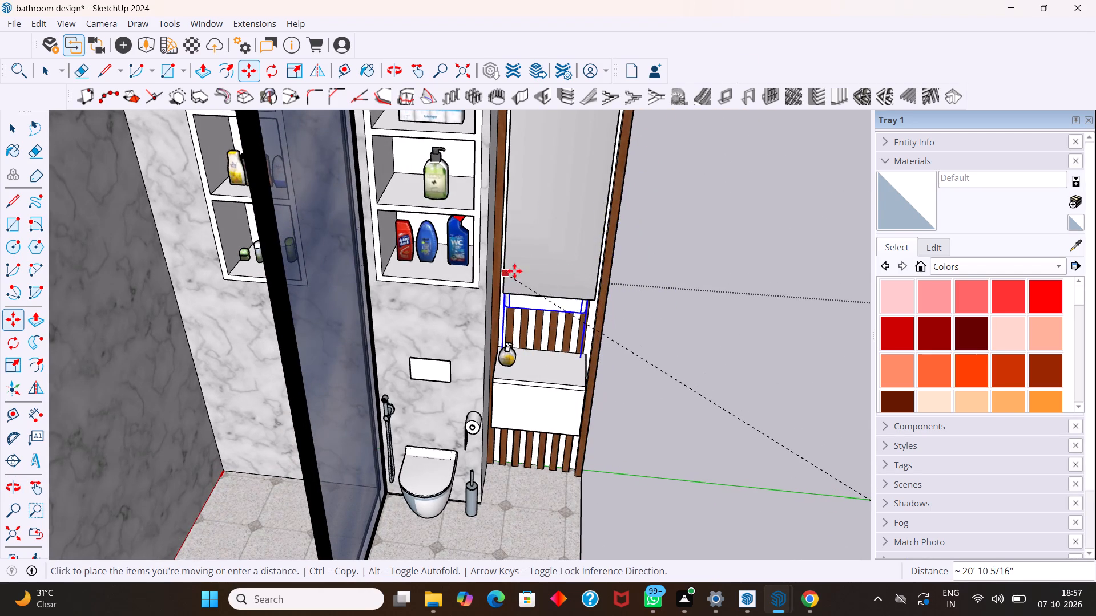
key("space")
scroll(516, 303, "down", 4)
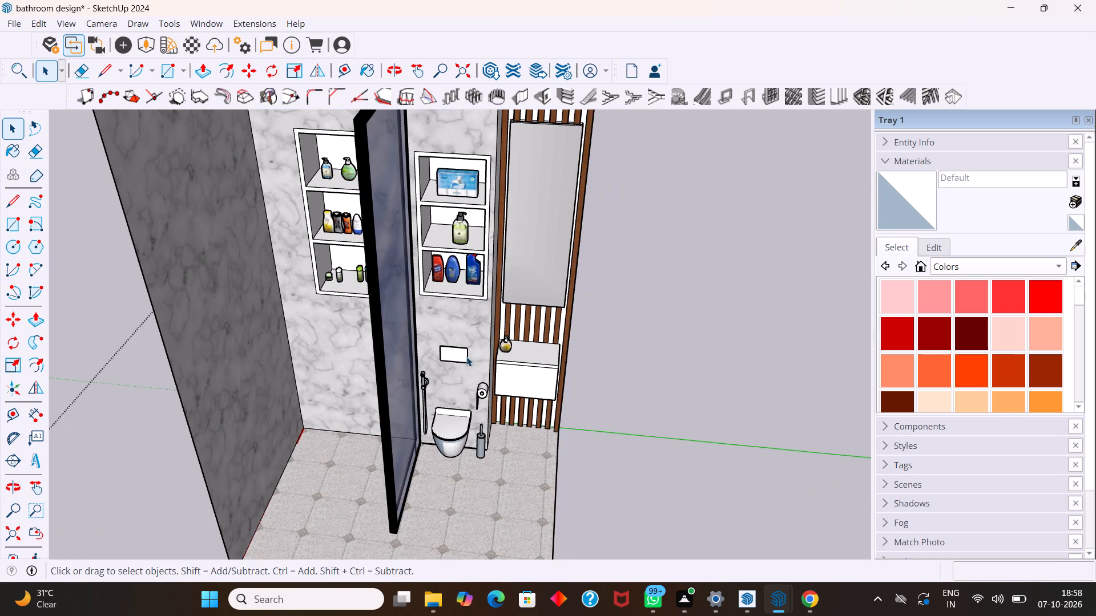
Switch to 3D Warehouse in Chrome and go back from the model pages to the washbasin search results.
left_click(823, 606)
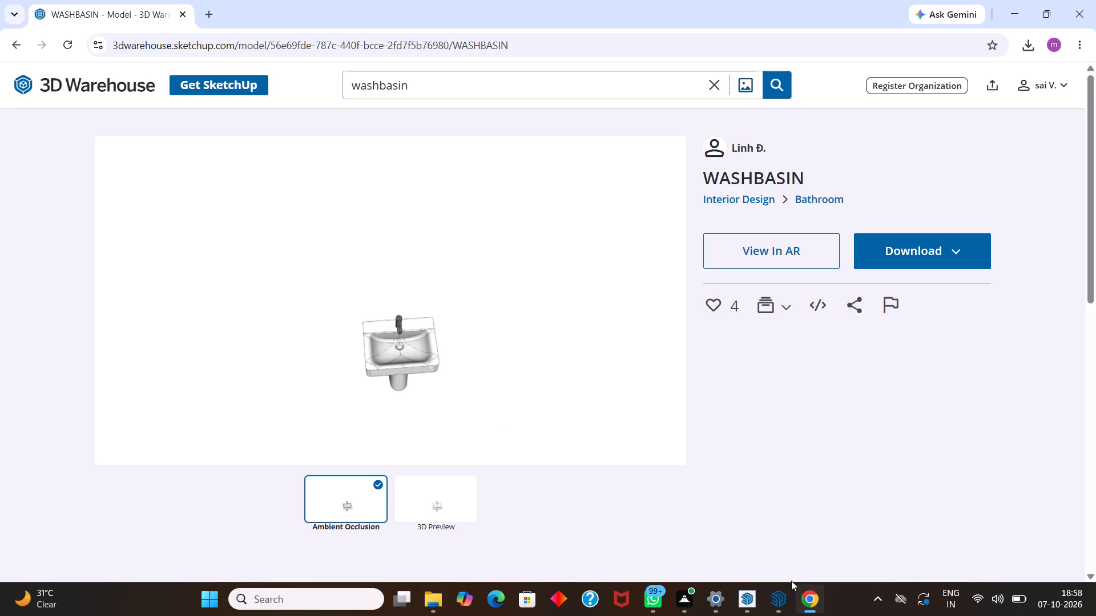
left_click(16, 47)
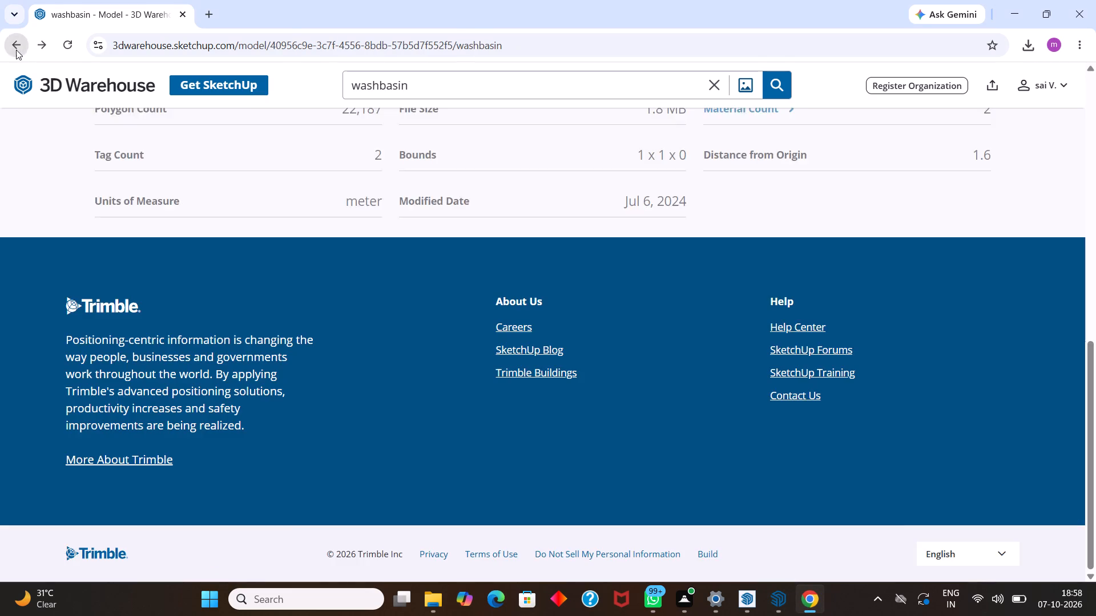
scroll(551, 331, "down", 1)
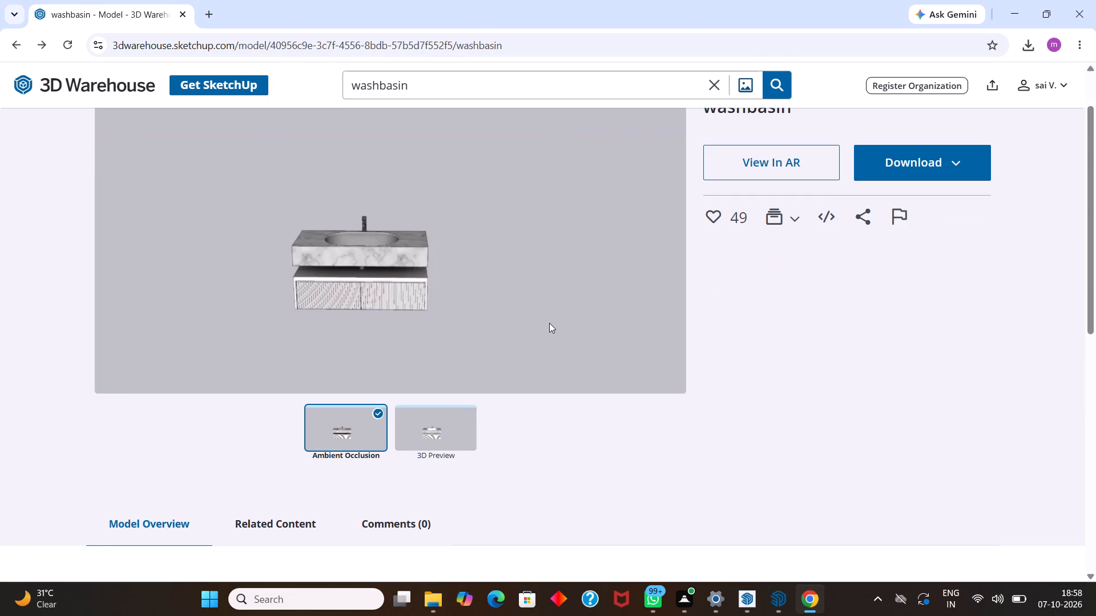
scroll(449, 316, "down", 3)
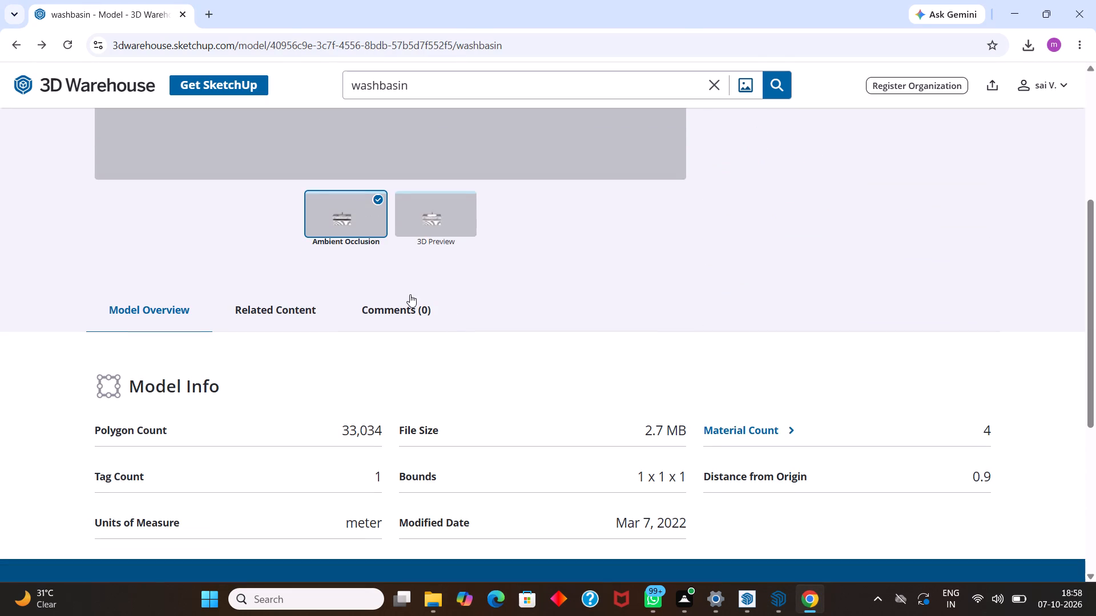
left_click(15, 48)
Look through the washbasin search results for another basin model that suits the vanity.
scroll(539, 314, "down", 2)
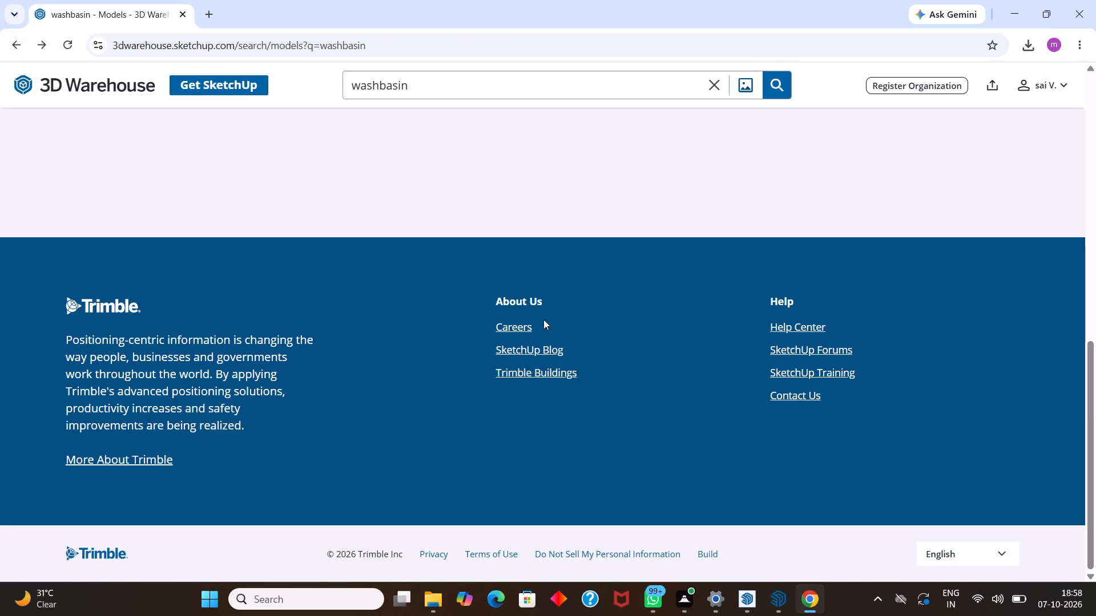
scroll(543, 315, "up", 10)
scroll(570, 296, "down", 4)
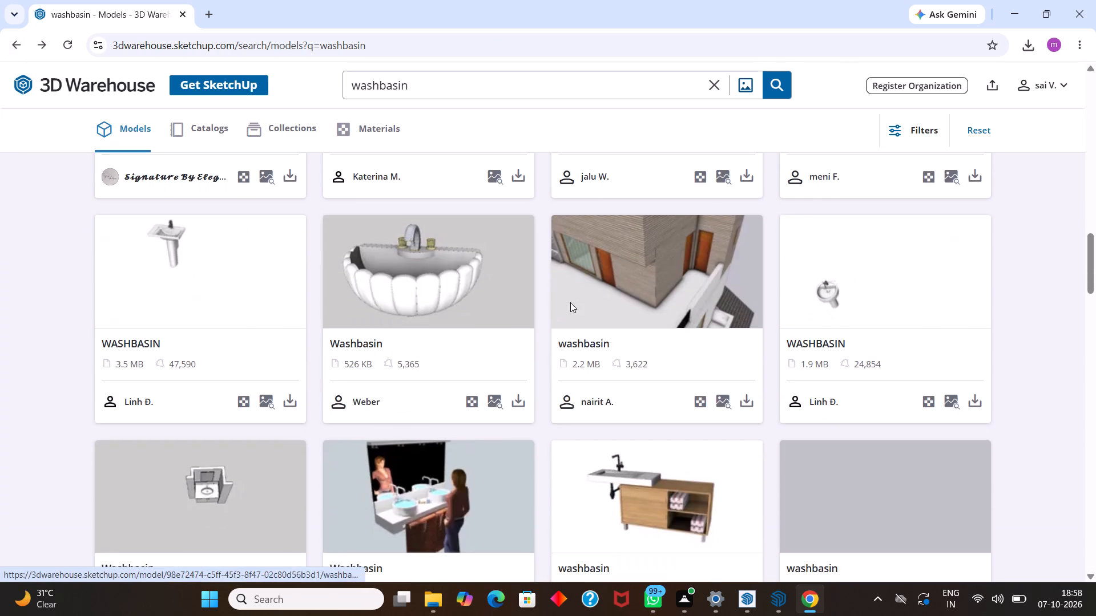
scroll(570, 302, "down", 1)
scroll(276, 406, "down", 4)
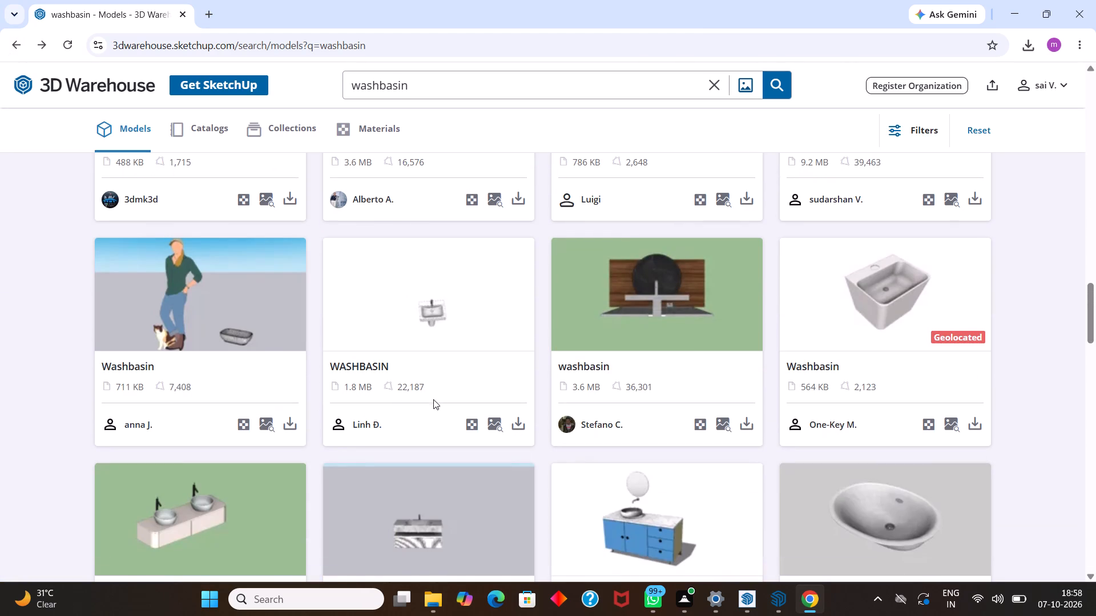
scroll(438, 392, "down", 2)
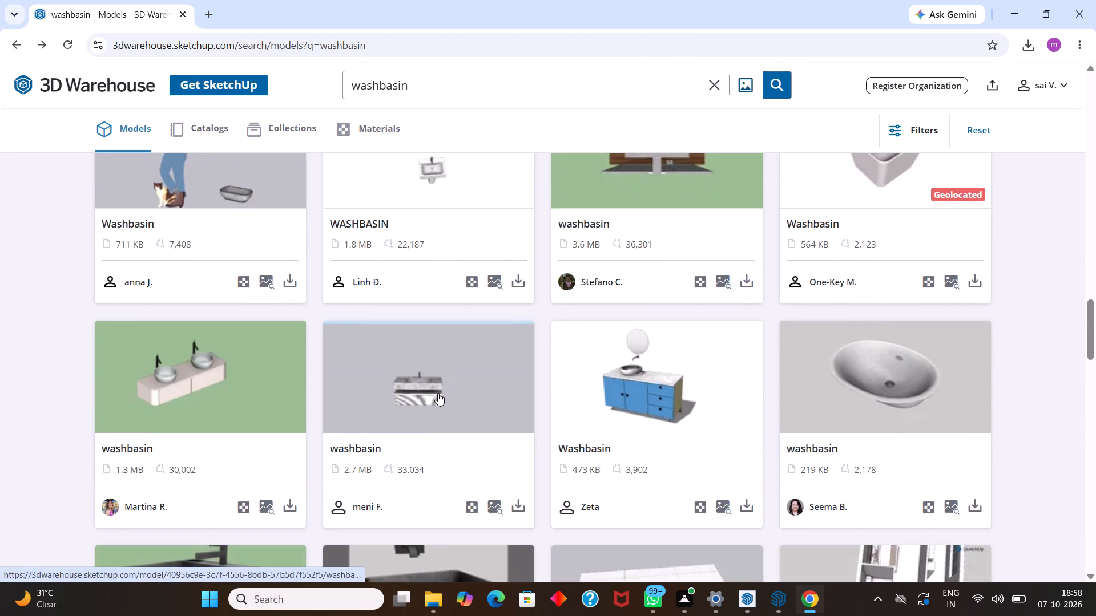
scroll(438, 392, "down", 7)
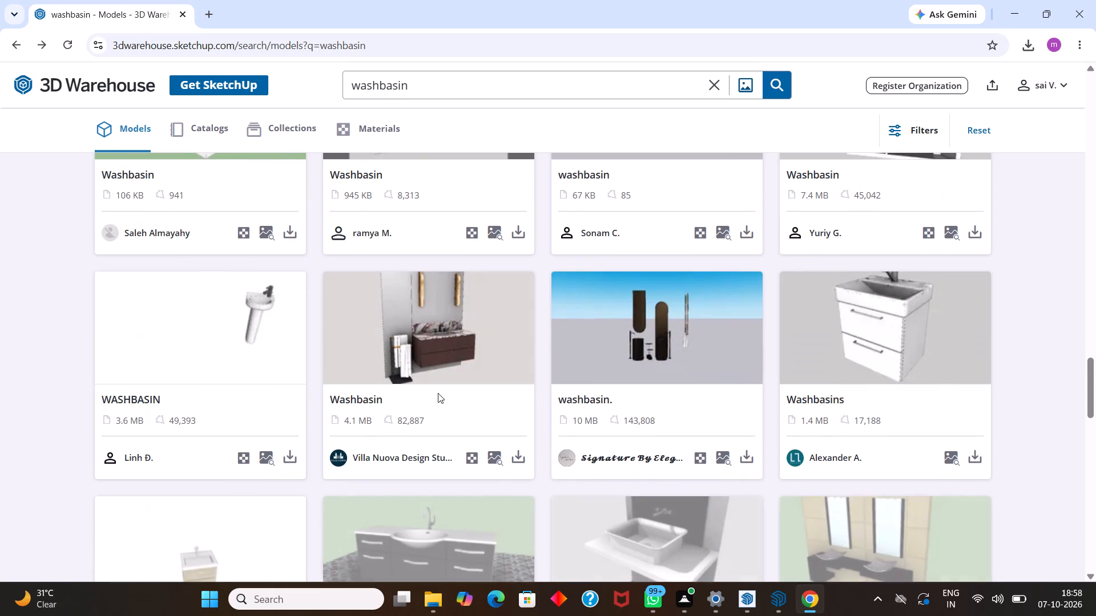
scroll(438, 391, "down", 9)
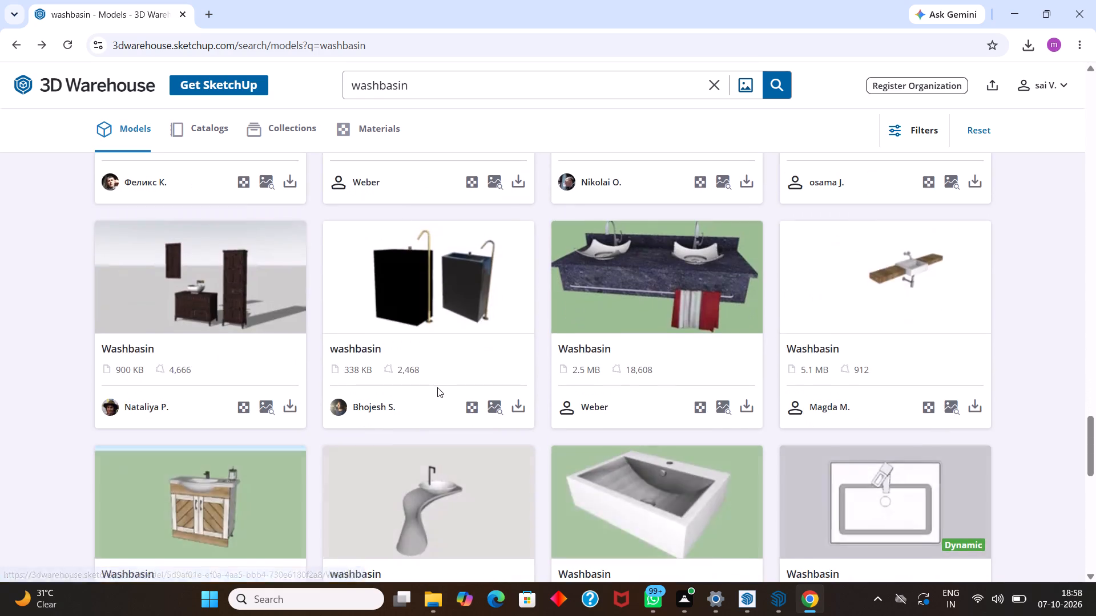
scroll(437, 387, "down", 2)
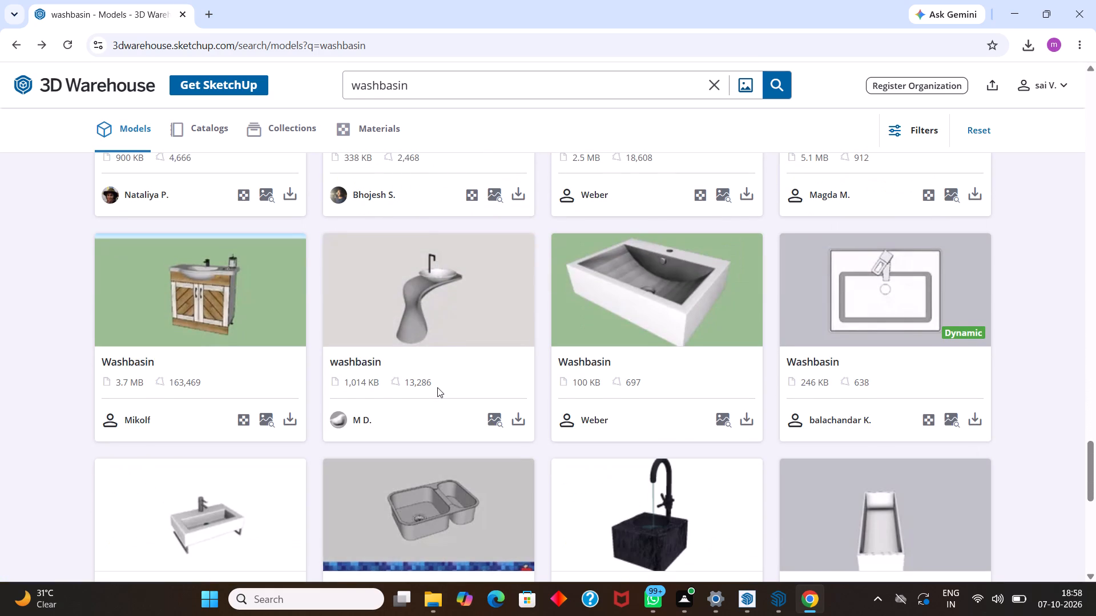
scroll(437, 387, "down", 2)
Load more washbasin search results and look through them for a basin model that suits the vanity.
left_click(477, 516)
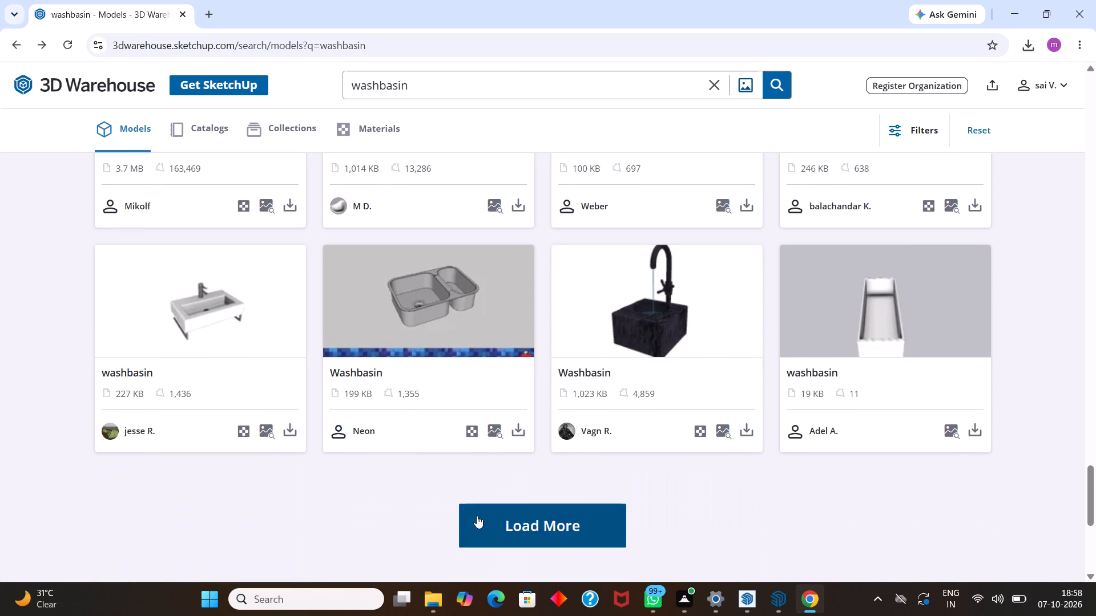
scroll(477, 505, "down", 3)
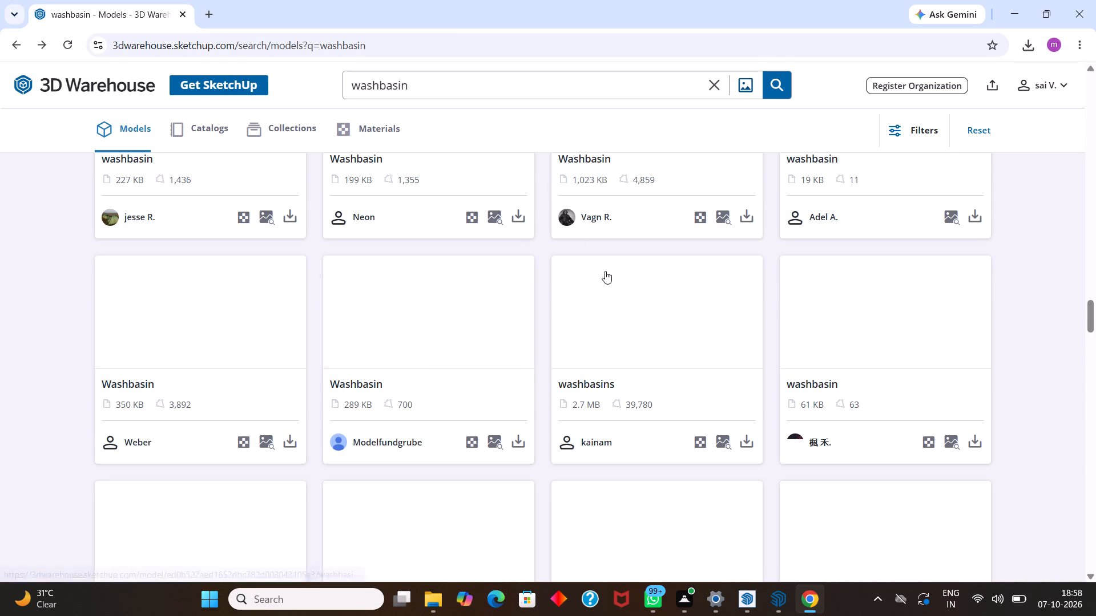
scroll(367, 354, "down", 3)
scroll(483, 391, "down", 1)
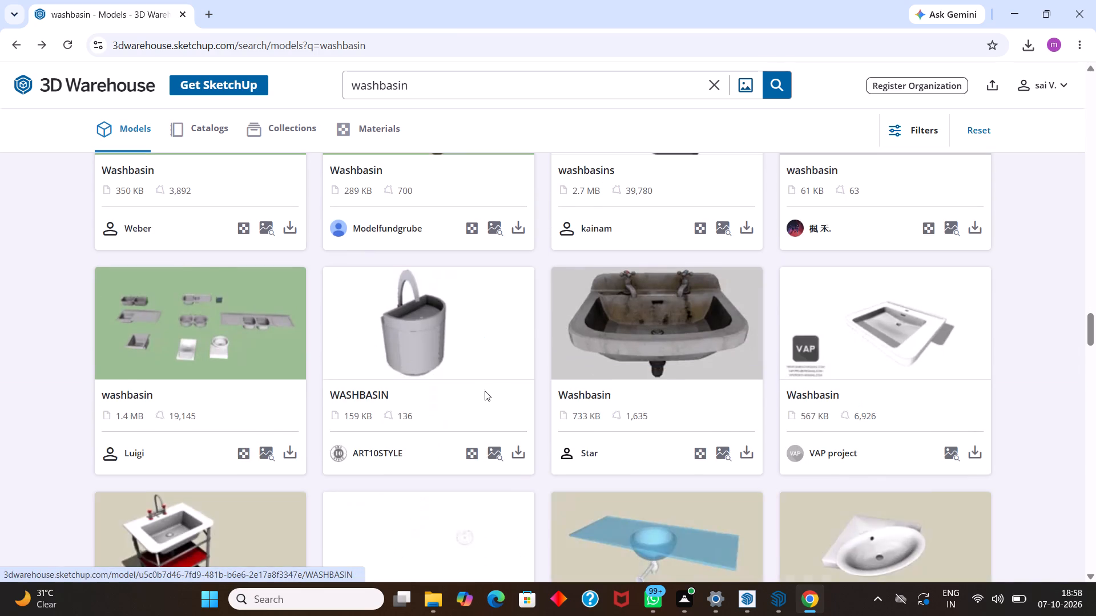
scroll(485, 391, "down", 1)
scroll(907, 410, "down", 1)
middle_click_drag(907, 410, 905, 408)
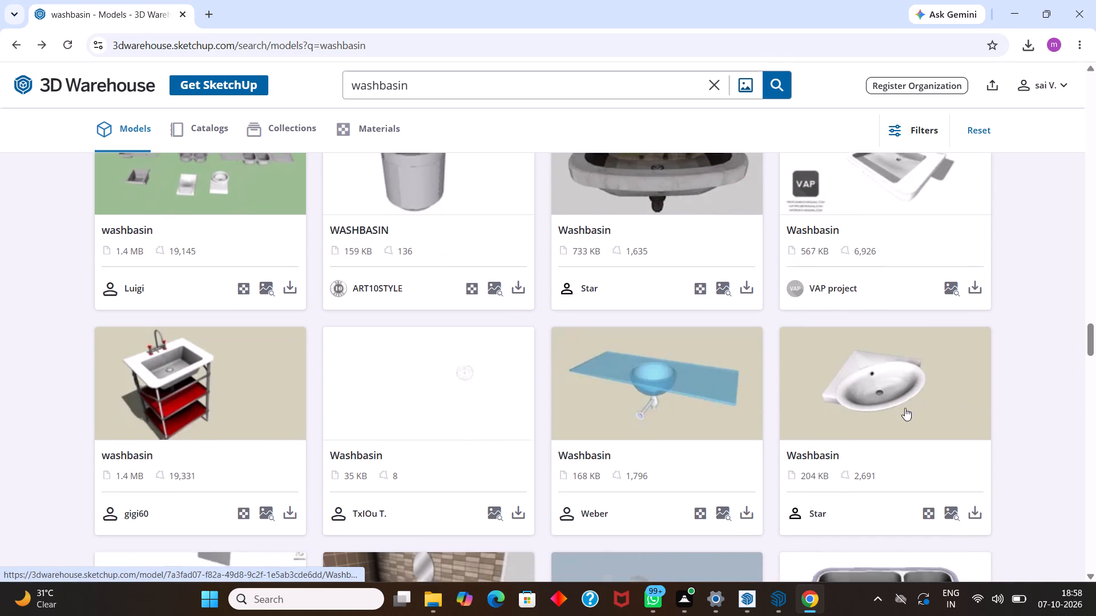
middle_click_drag(905, 408, 837, 325)
scroll(807, 329, "down", 3)
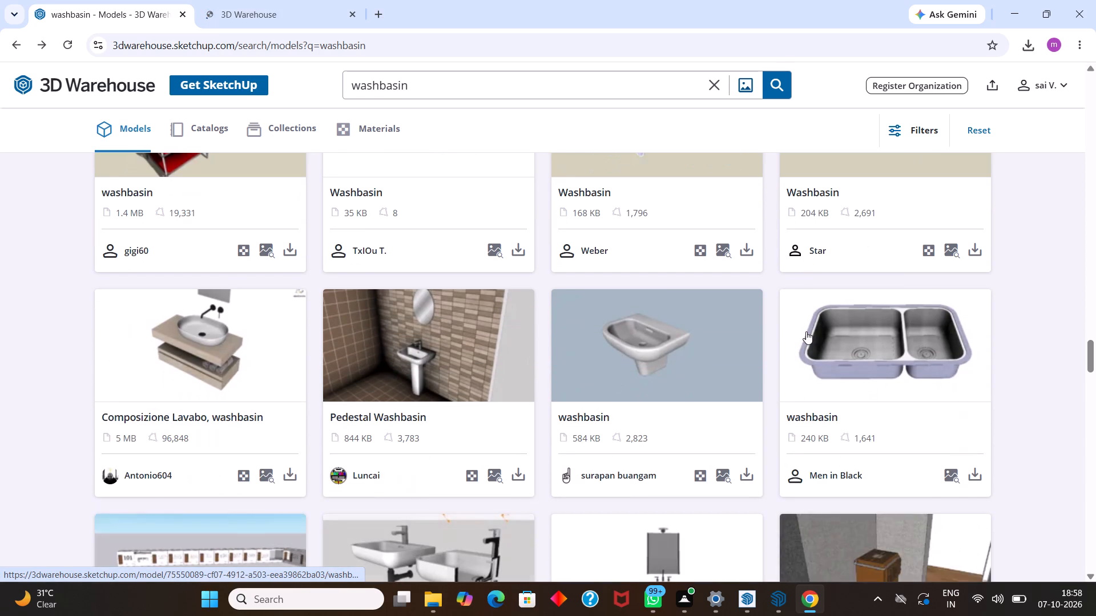
scroll(466, 337, "down", 2)
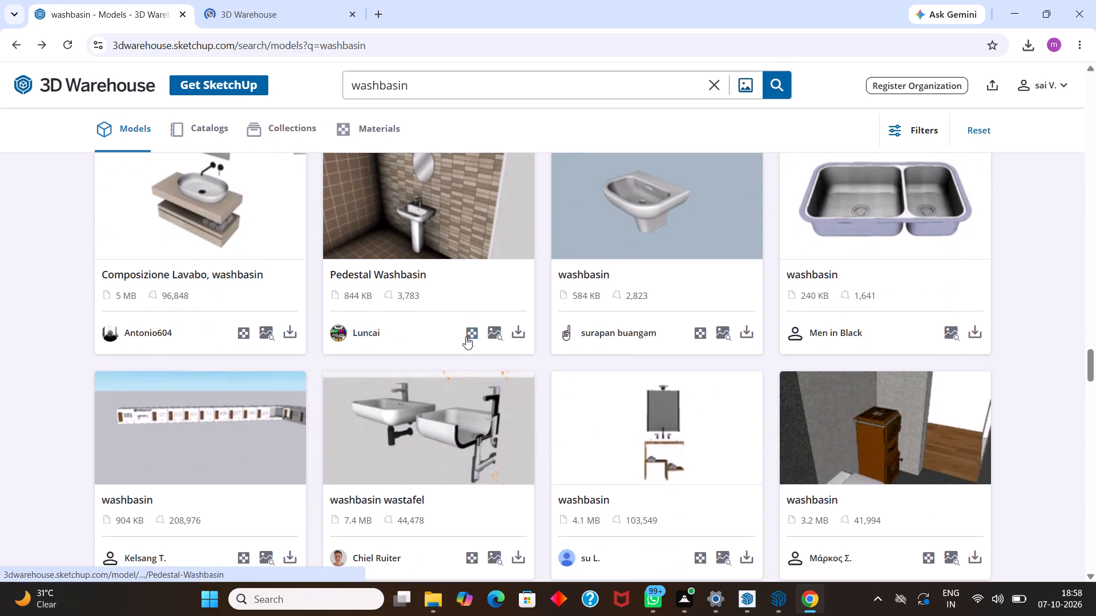
scroll(466, 337, "down", 4)
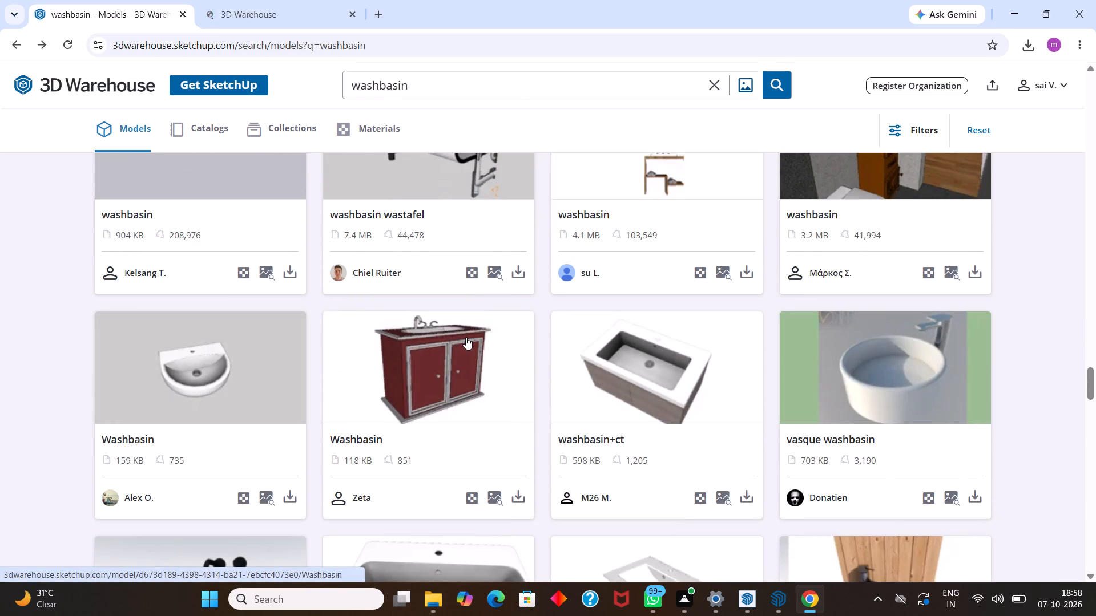
scroll(315, 373, "down", 3)
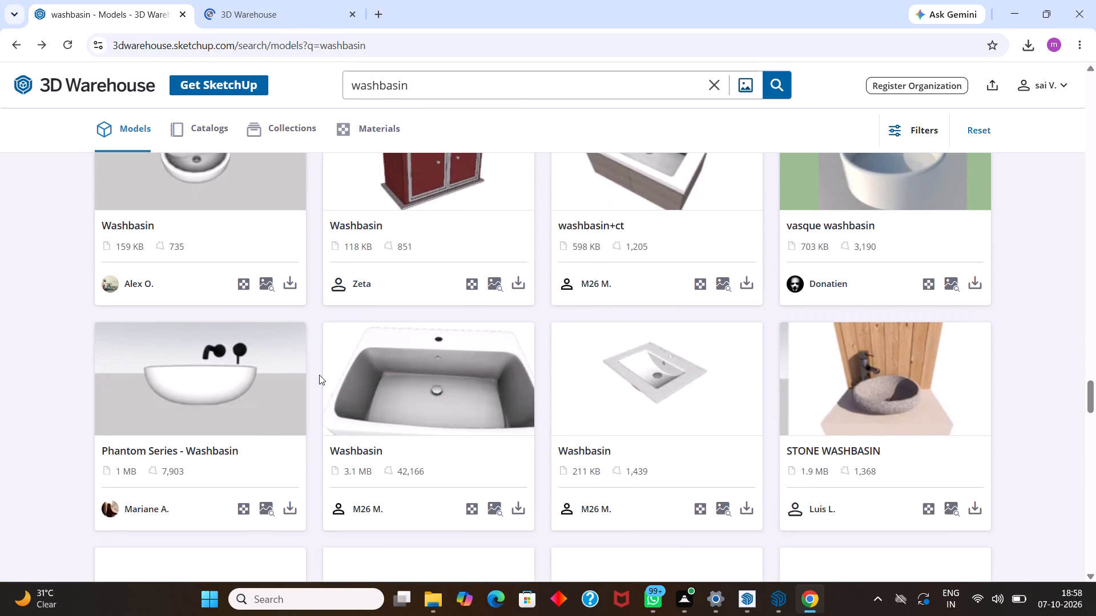
scroll(323, 369, "down", 2)
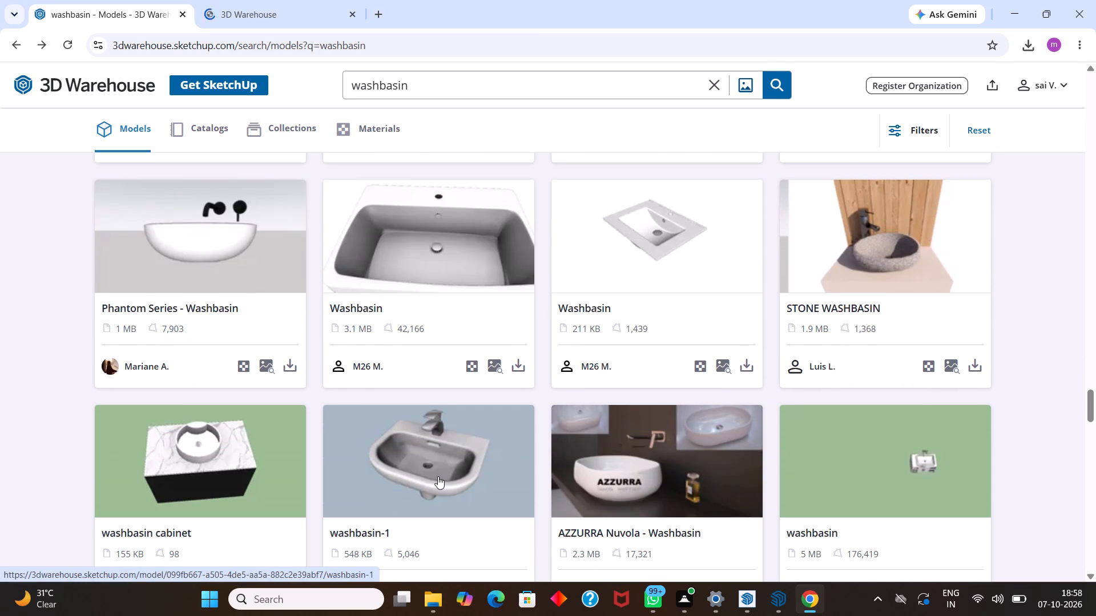
scroll(438, 475, "down", 2)
scroll(445, 406, "down", 3)
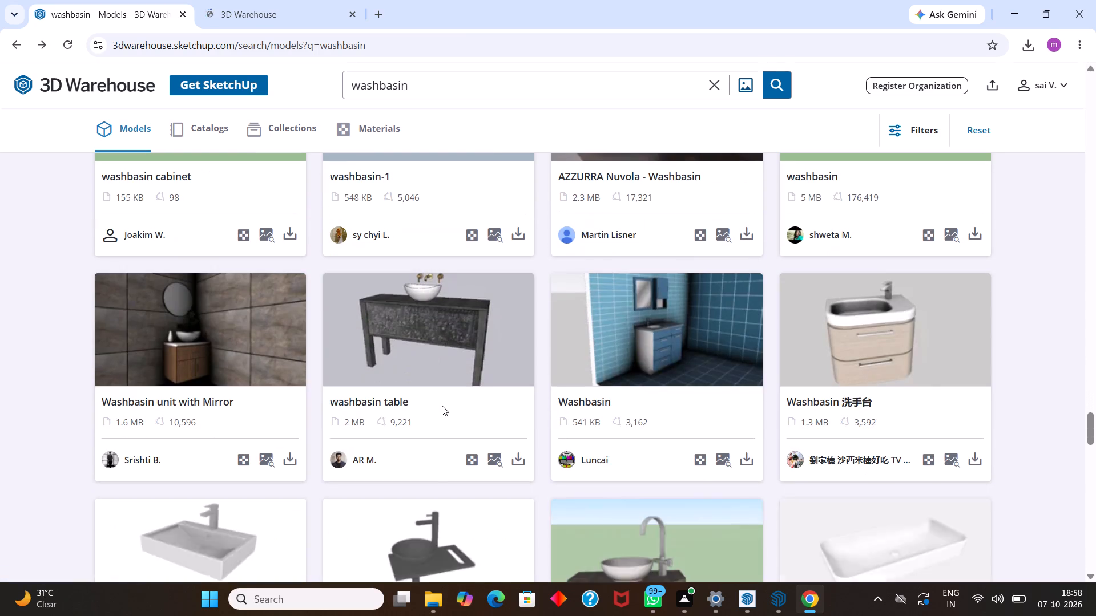
scroll(436, 401, "down", 3)
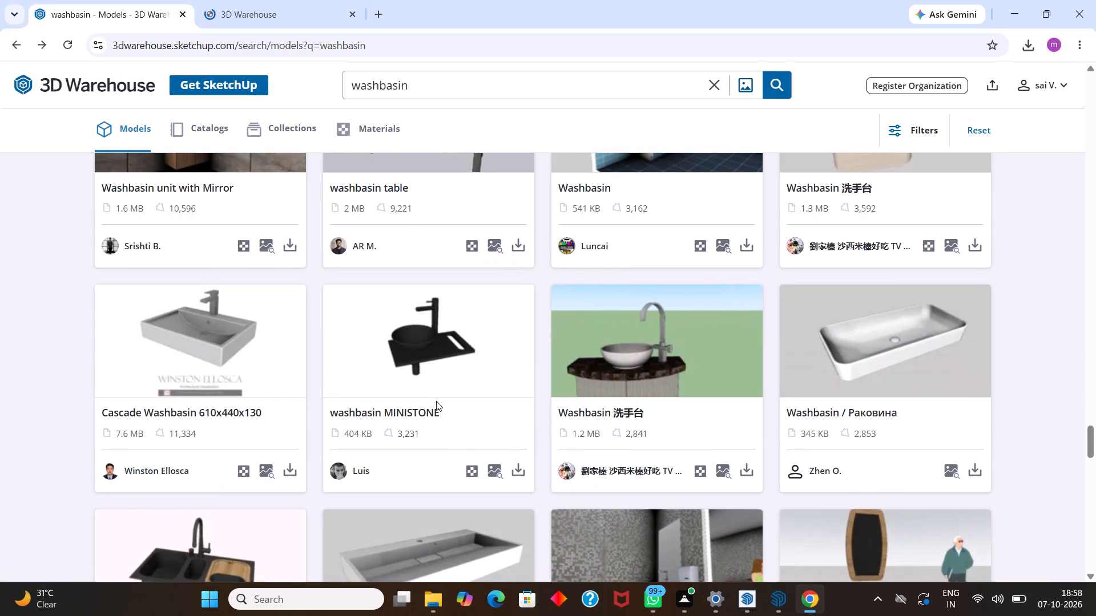
scroll(430, 391, "down", 4)
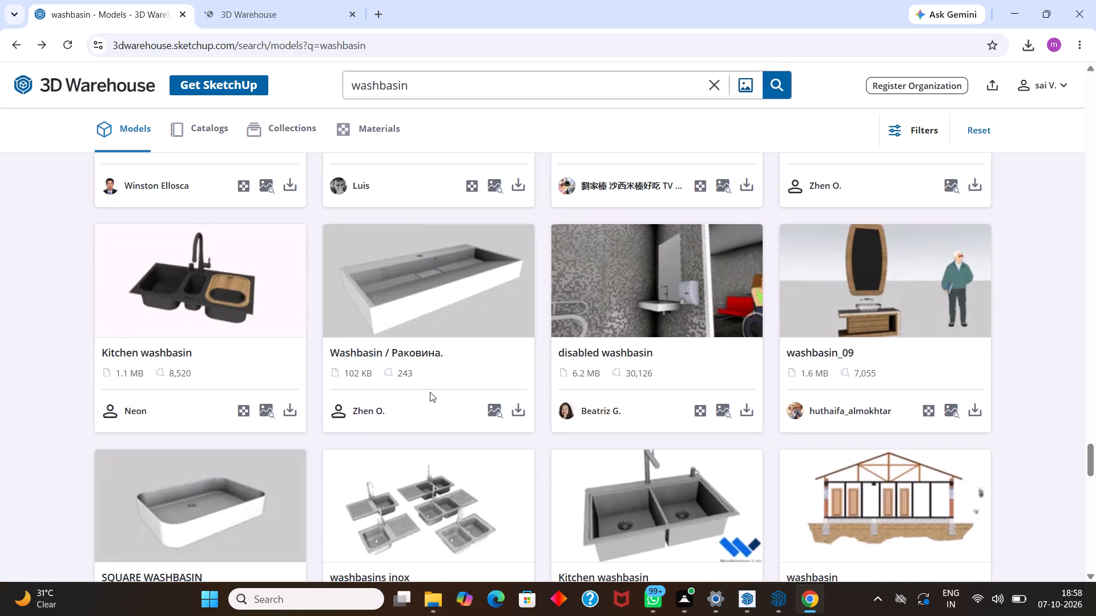
scroll(430, 391, "down", 4)
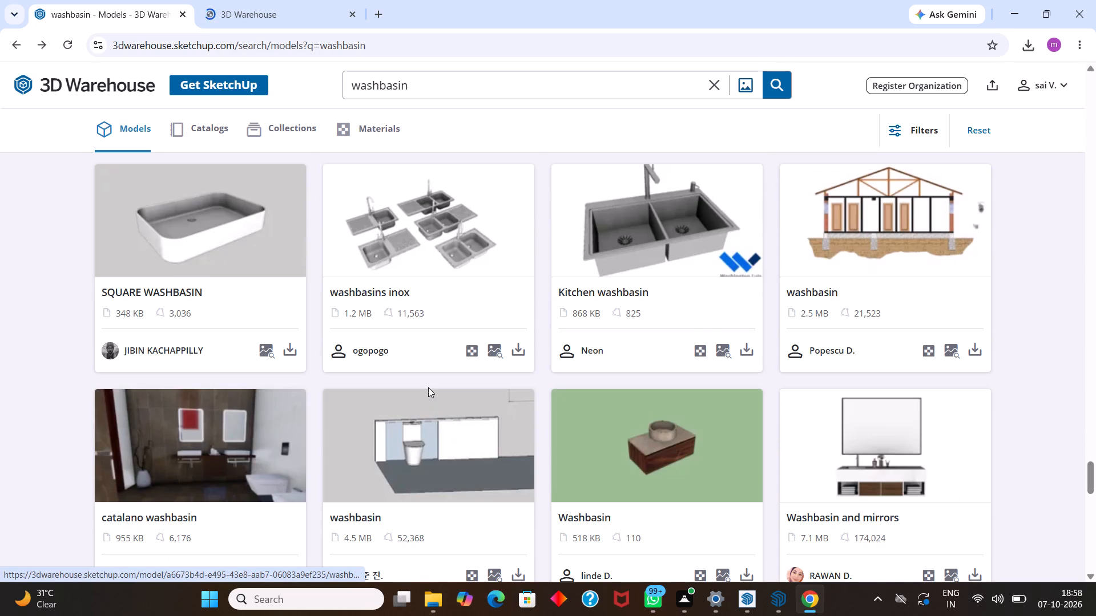
scroll(428, 387, "down", 3)
scroll(428, 391, "up", 1)
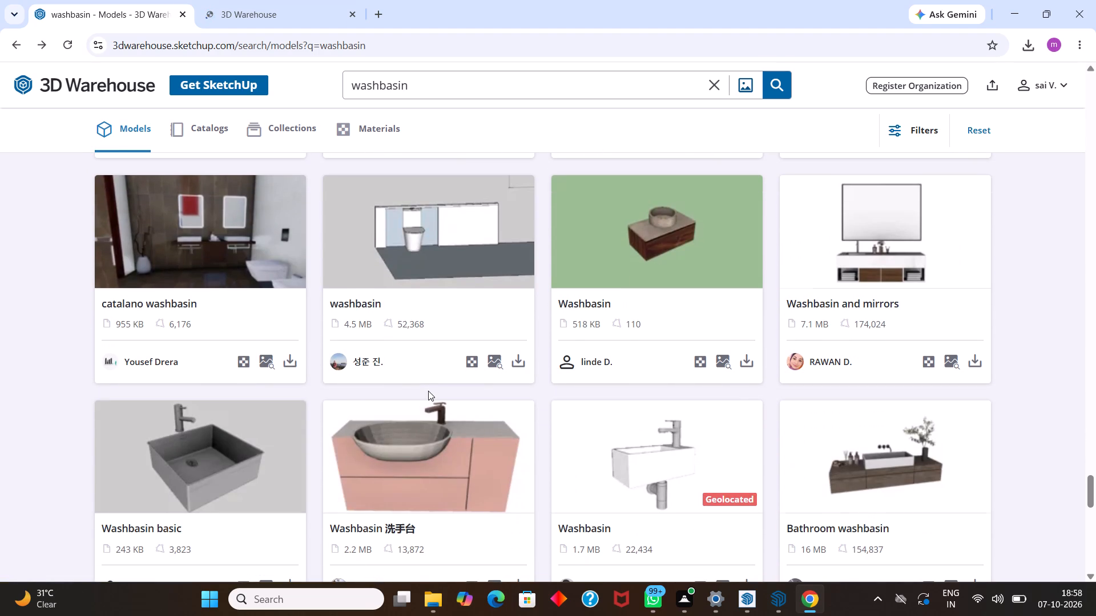
scroll(428, 391, "up", 18)
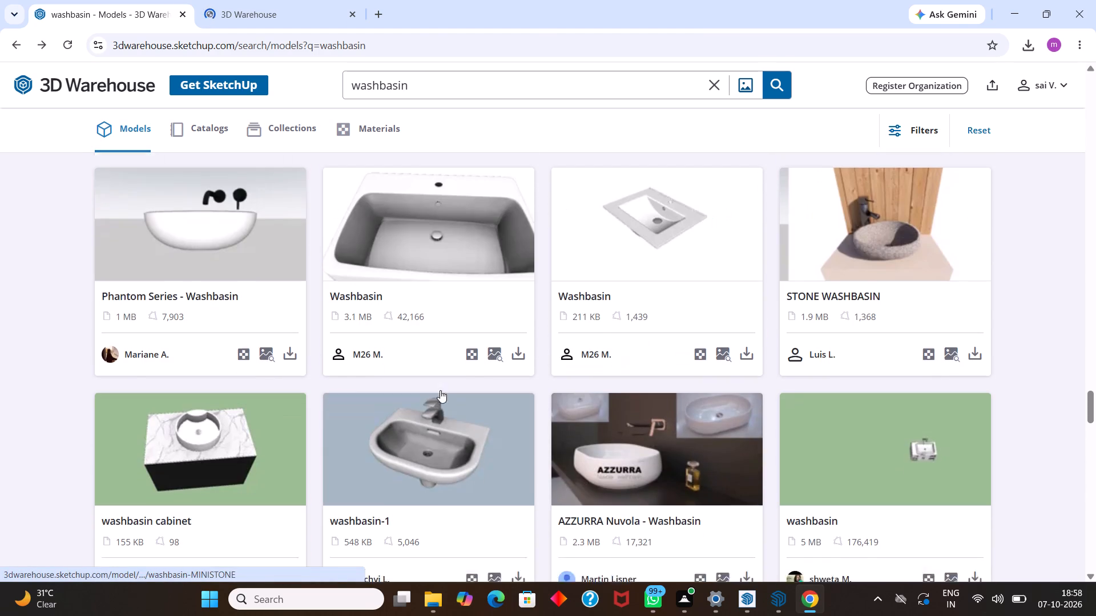
Open the washbasin-1 model from the results and download it as a SketchUp file.
left_click(456, 466)
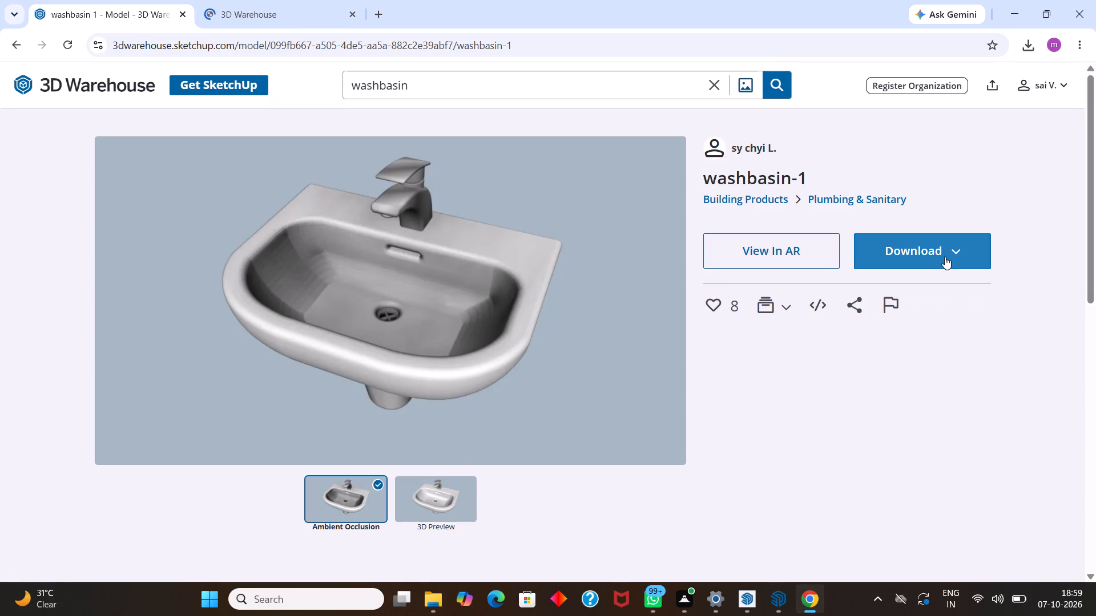
left_click(942, 256)
left_click(914, 291)
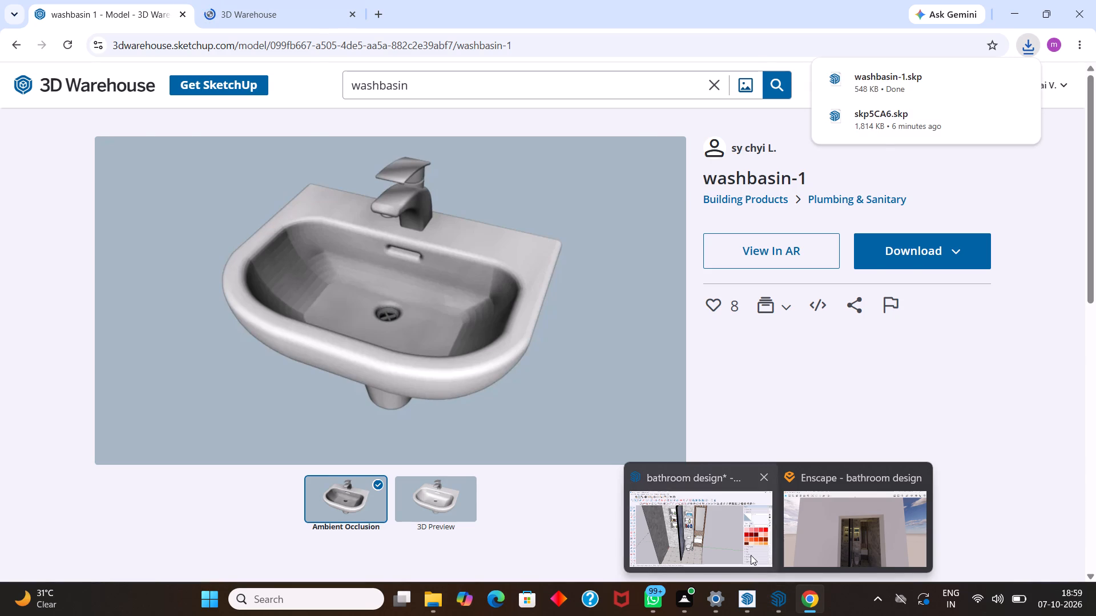
Switch to SketchUp and delete the old washbasin left in open space beyond the bathroom's dark side wall.
left_click(723, 526)
scroll(481, 394, "down", 5)
scroll(310, 80, "down", 4)
scroll(362, 251, "down", 5)
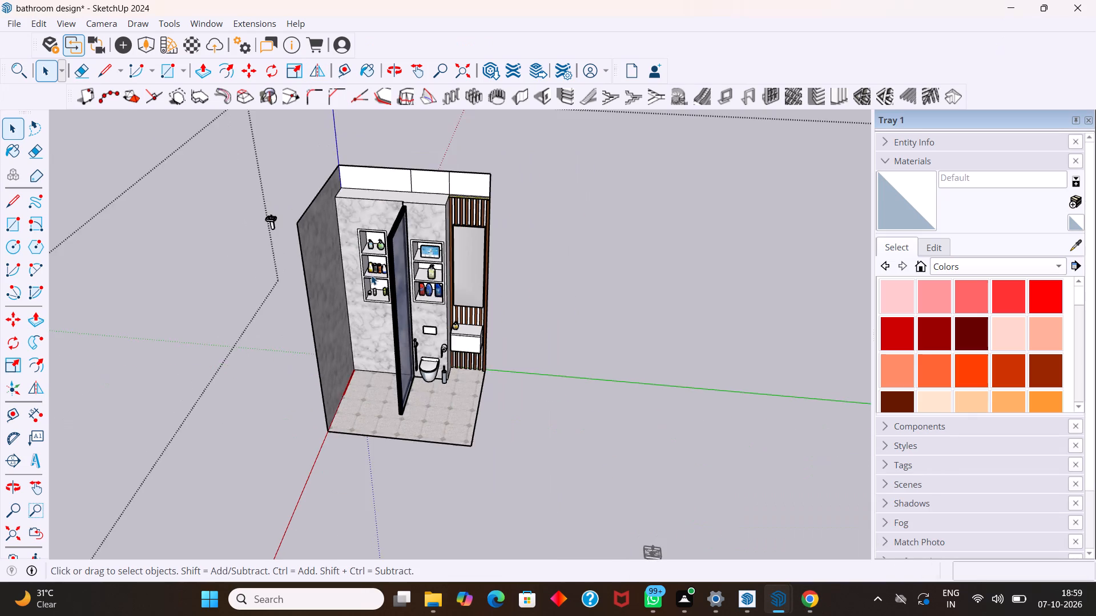
scroll(371, 275, "down", 5)
left_click(498, 398)
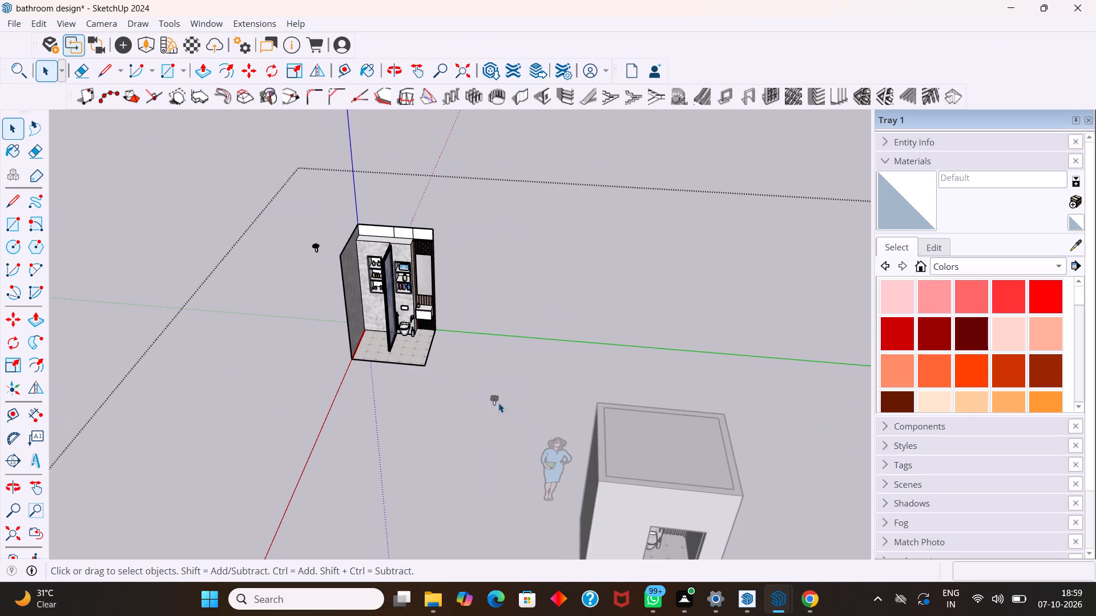
scroll(307, 247, "up", 10)
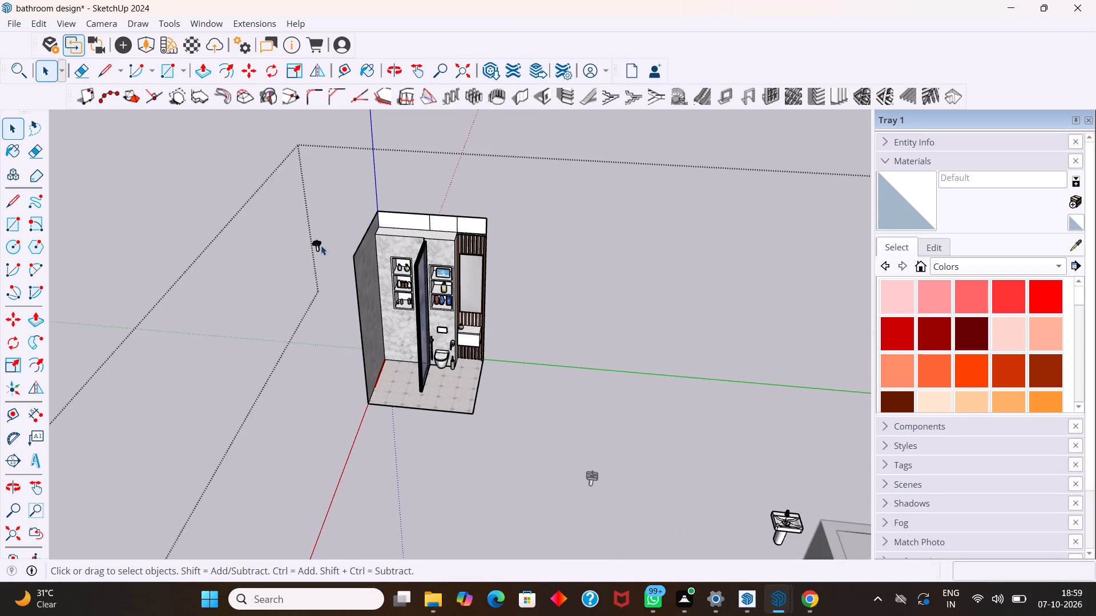
scroll(321, 245, "up", 12)
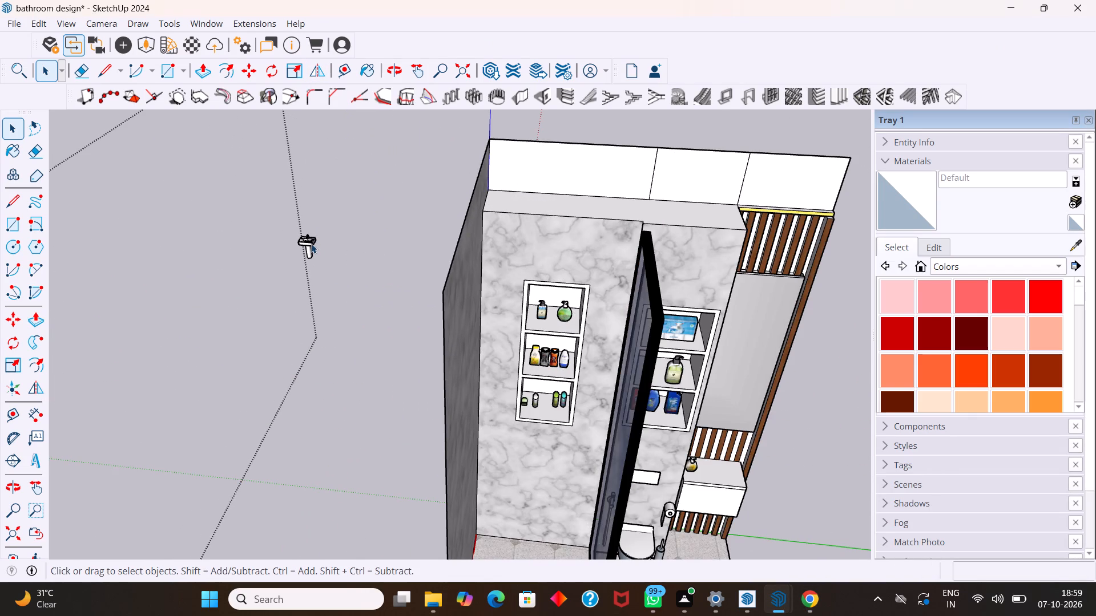
left_click(311, 244)
key("Delete")
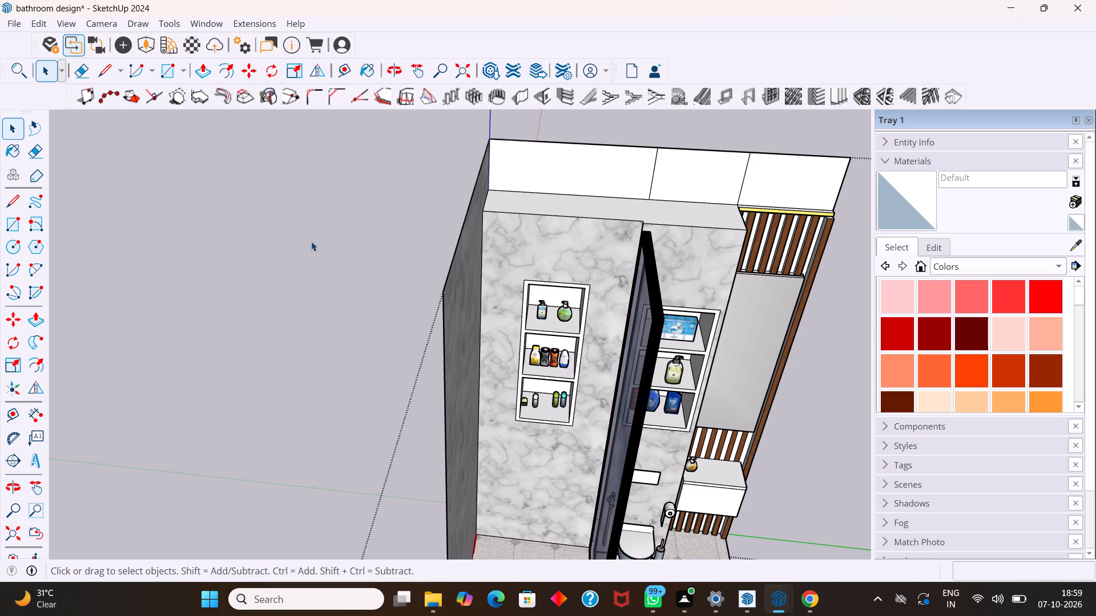
Import the washbasin-1 file from Downloads and place it on the open ground beside the bathroom near the vanity side.
scroll(302, 237, "down", 14)
scroll(364, 278, "down", 2)
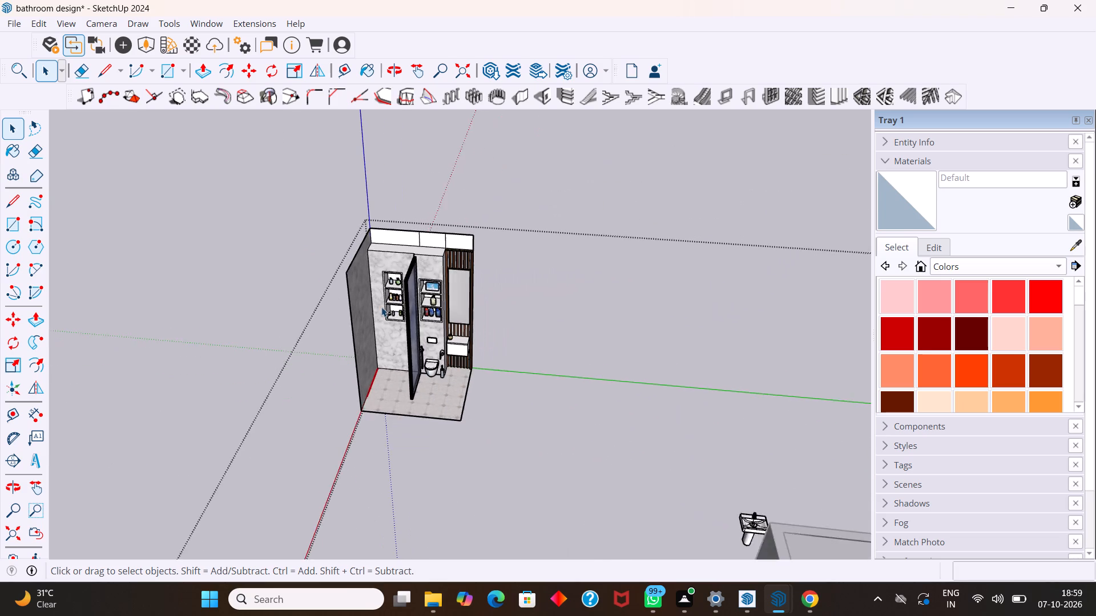
scroll(381, 307, "down", 1)
left_click(9, 23)
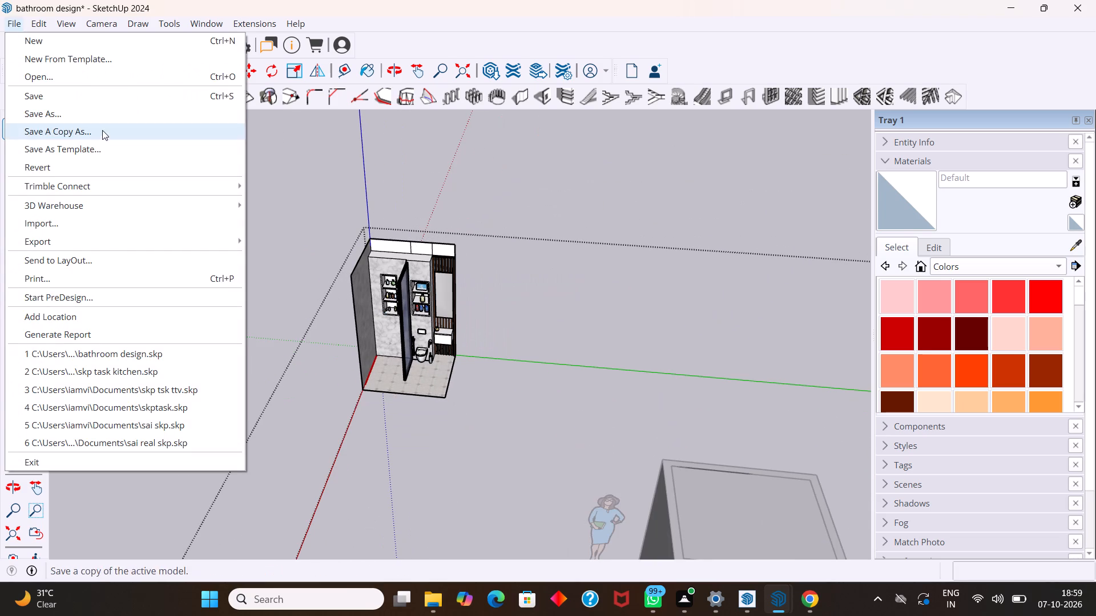
left_click(78, 224)
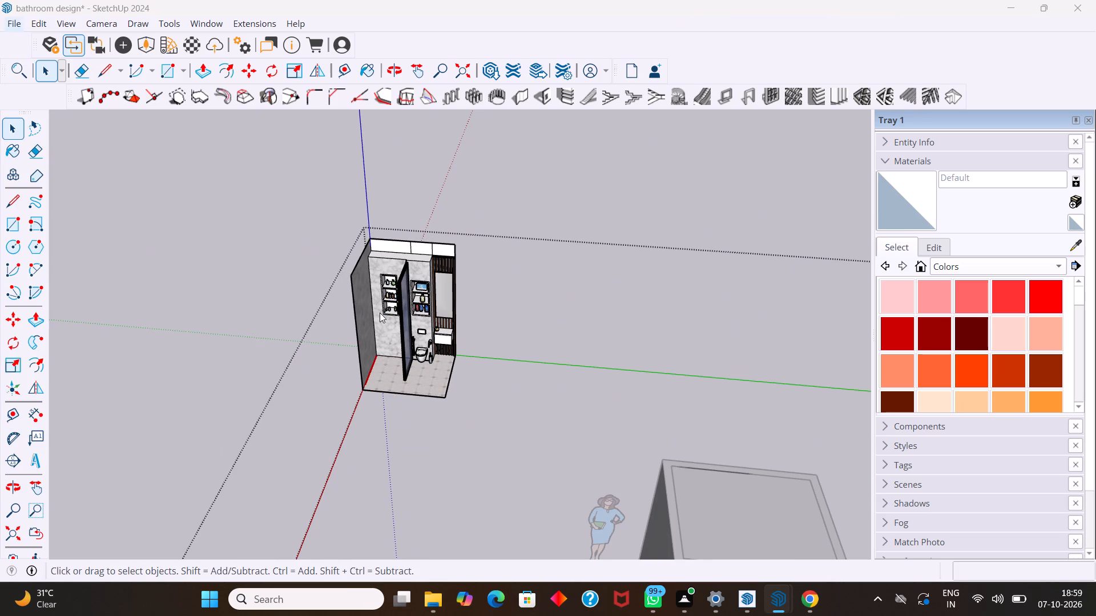
left_click(220, 139)
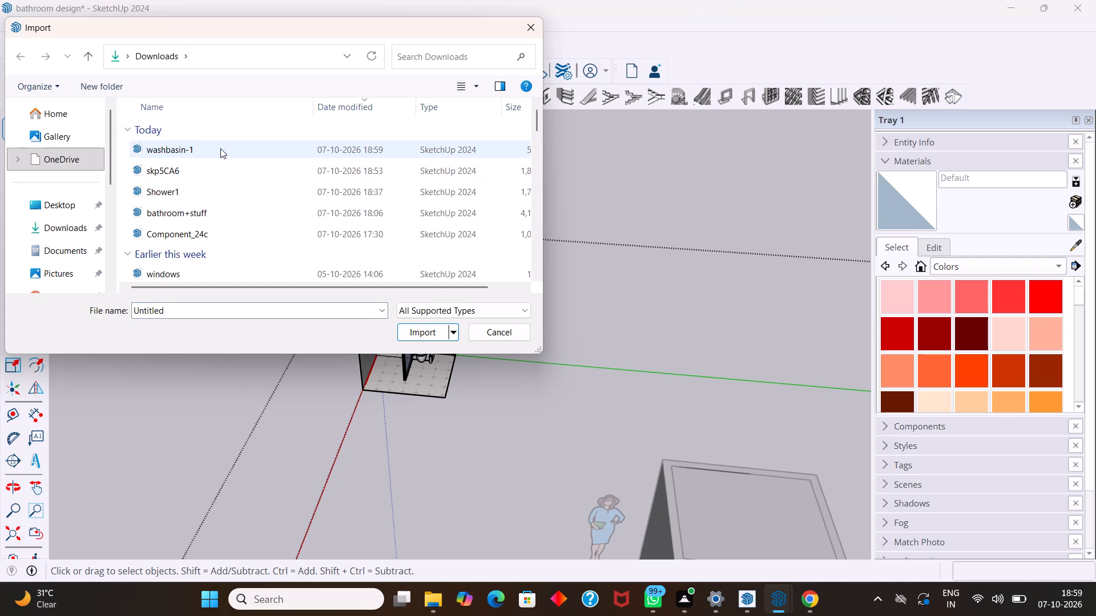
left_click(220, 148)
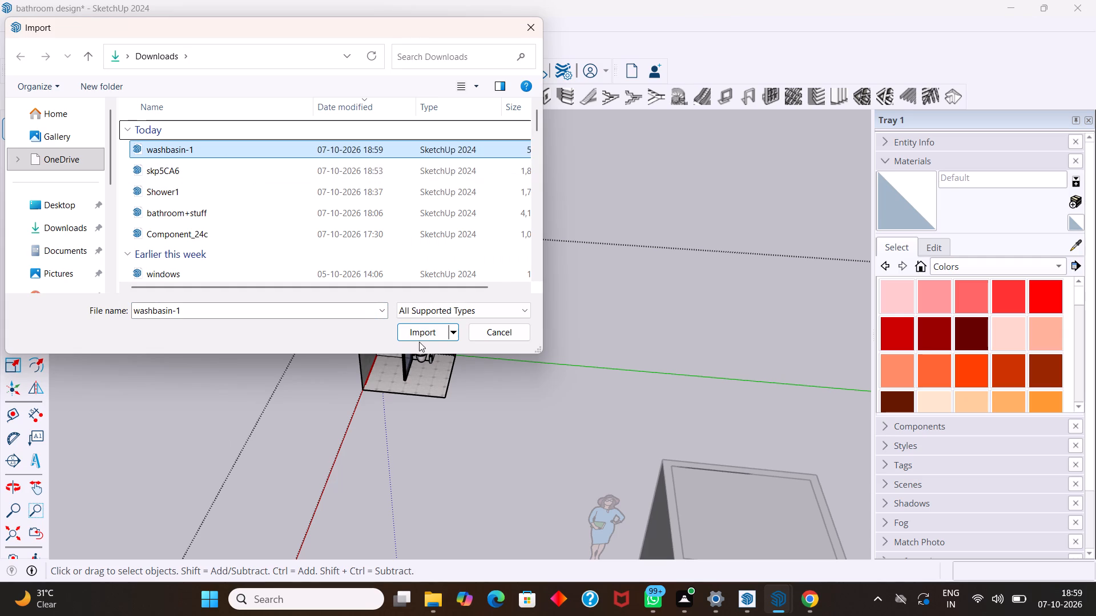
left_click(419, 337)
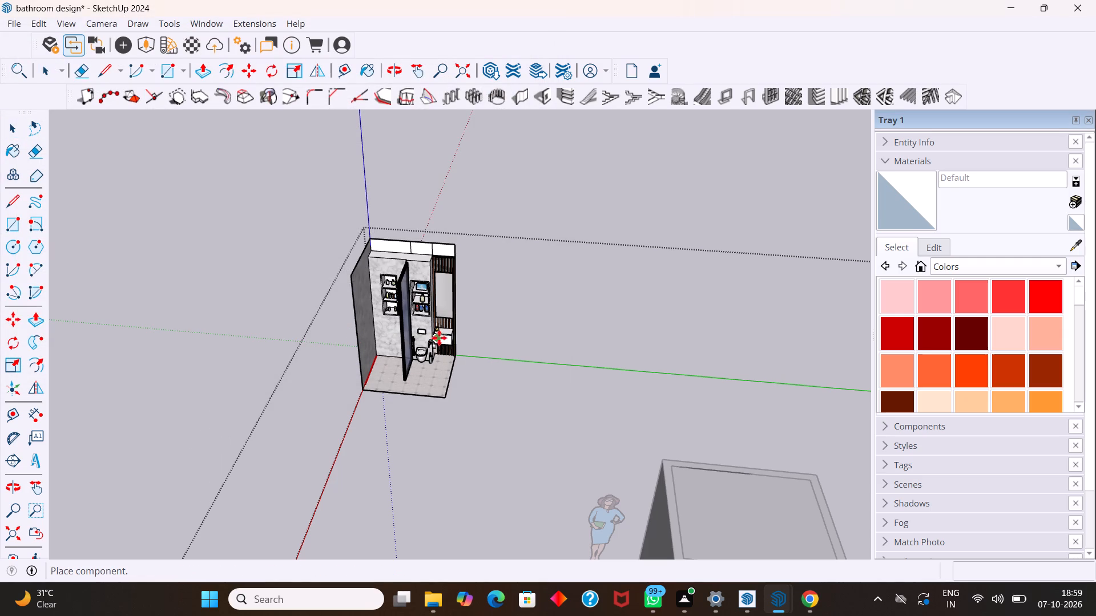
scroll(455, 327, "up", 10)
scroll(500, 443, "down", 3)
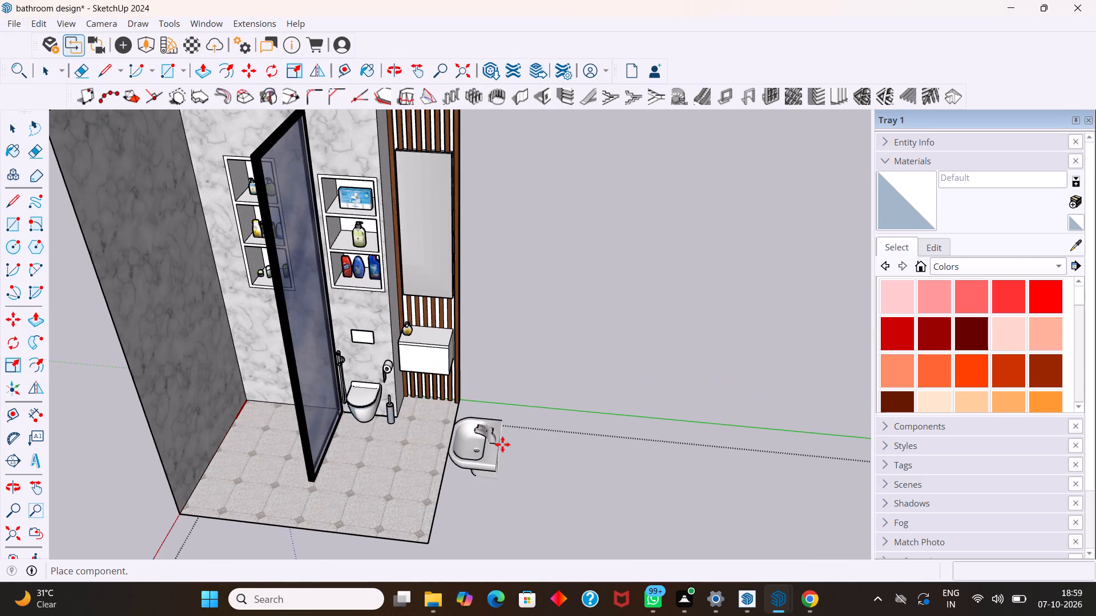
scroll(506, 429, "down", 5)
left_click(577, 469)
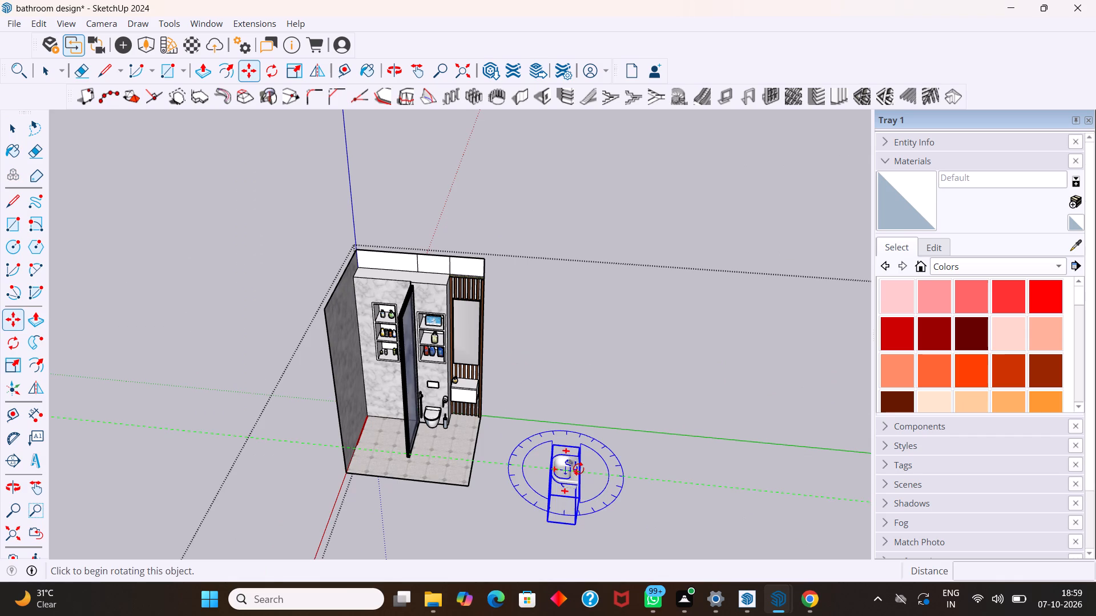
Rotate the imported washbasin 90 degrees on the ground plane about a point beside it.
key("q")
left_click(694, 512)
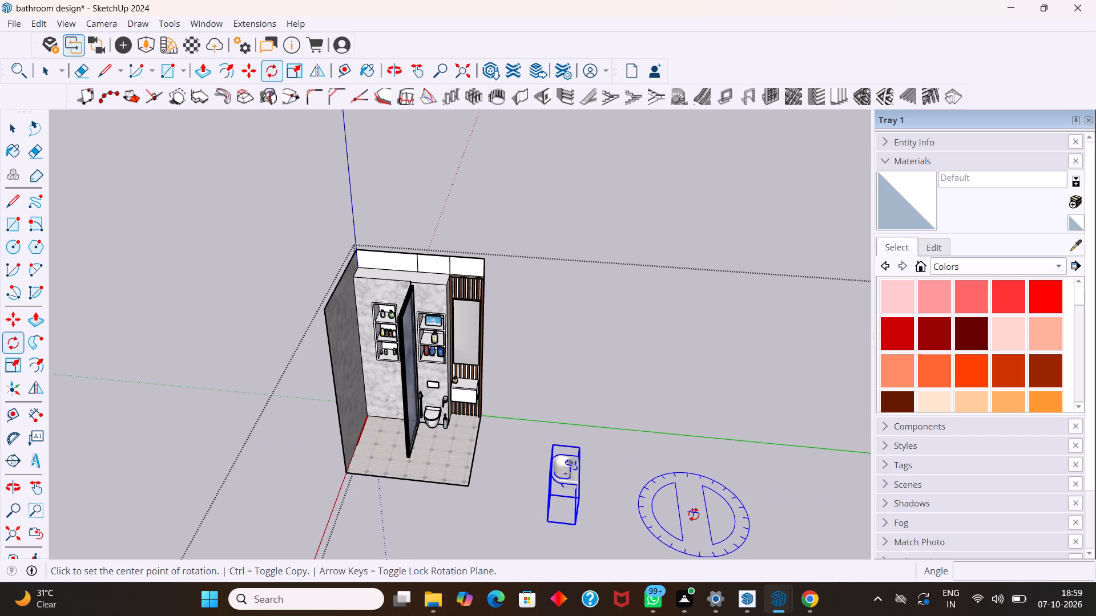
left_click(581, 495)
scroll(570, 526, "down", 4)
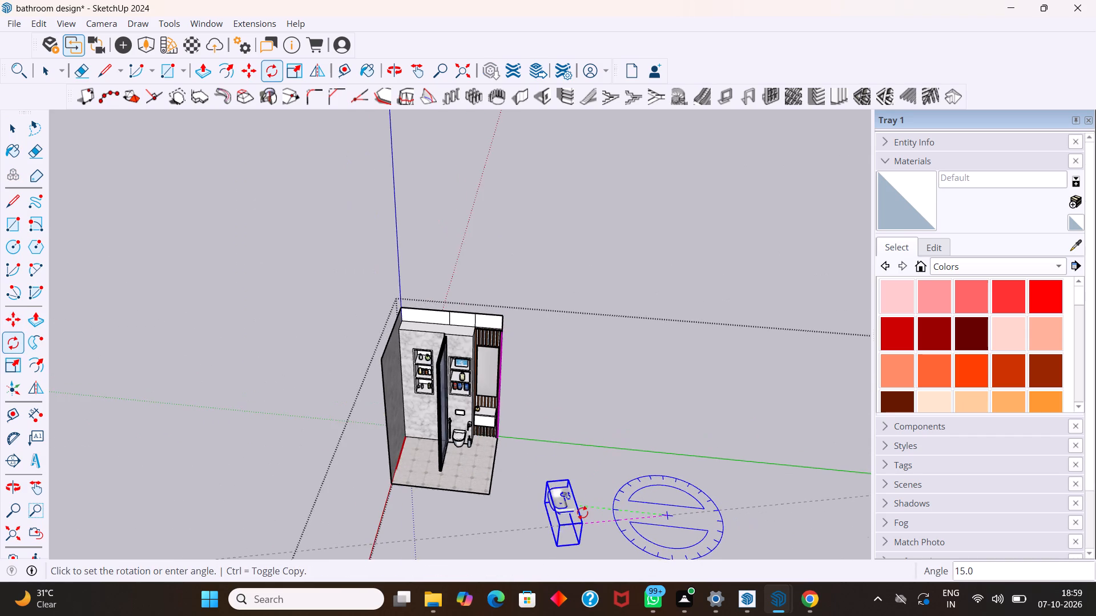
scroll(585, 505, "down", 10)
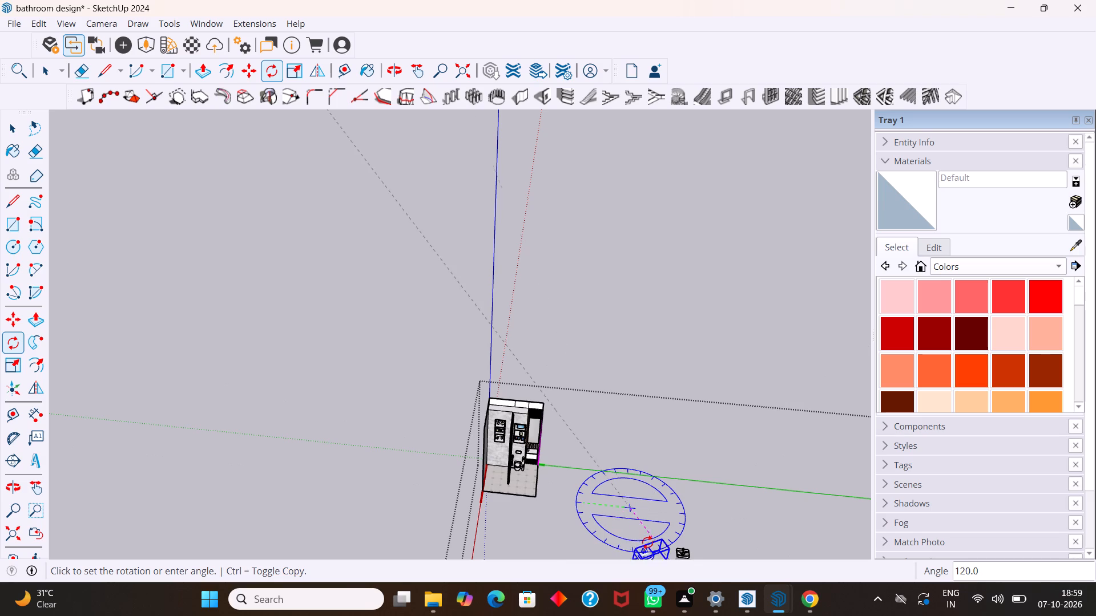
left_click(631, 547)
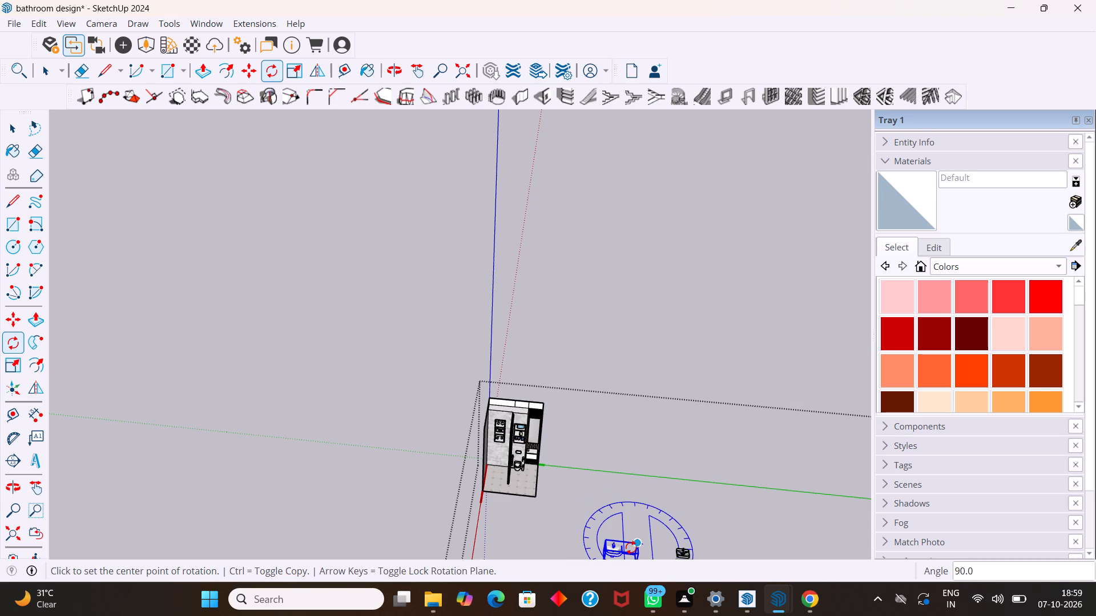
key("space")
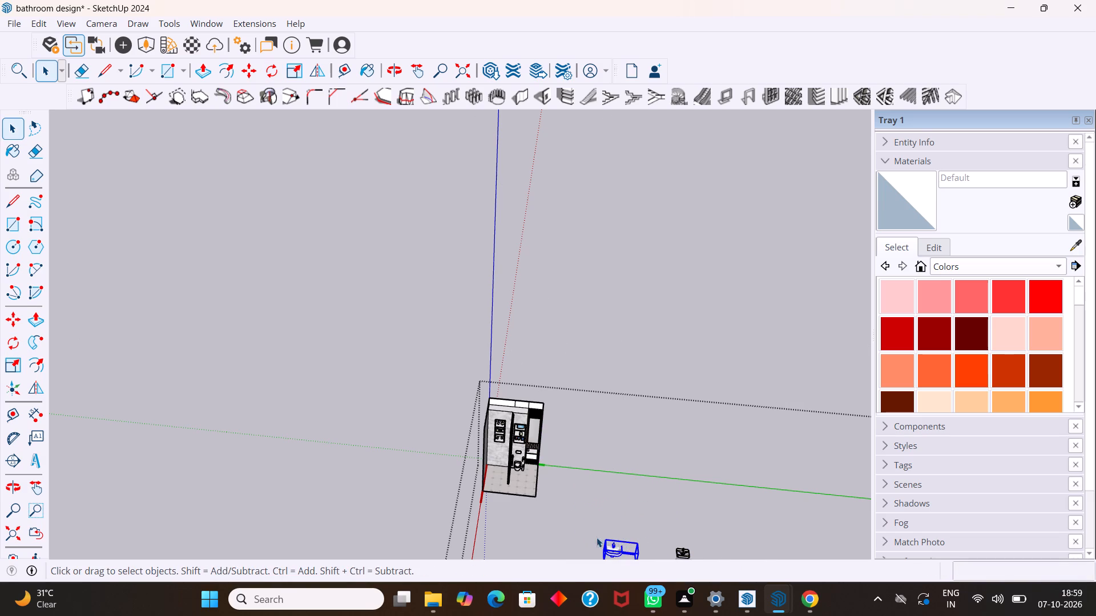
Move the rotated washbasin about 9' 8" across the ground toward the bathroom's vanity side.
key("m")
left_click(604, 538)
left_click(577, 475)
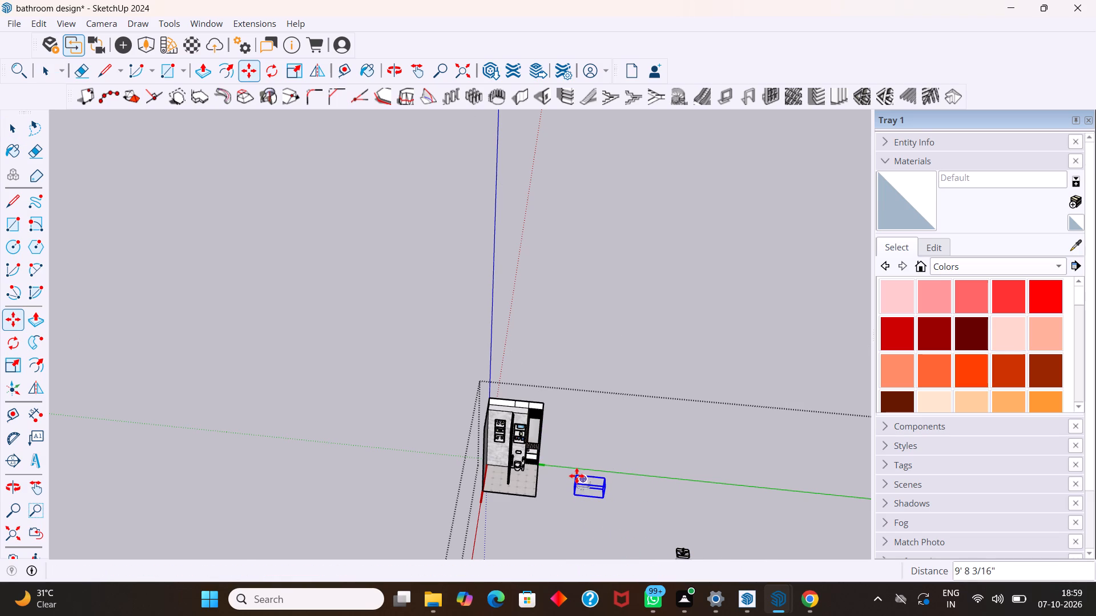
Scale the washbasin down uniformly from its upper corner so it better suits the vanity's width.
key("s")
scroll(574, 477, "up", 9)
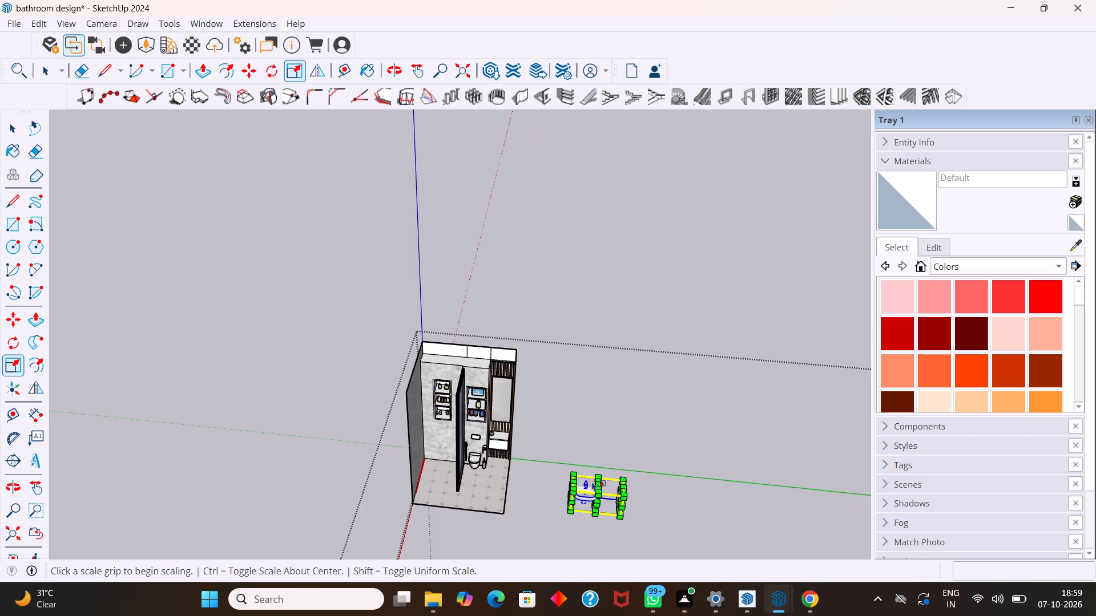
scroll(592, 481, "up", 2)
scroll(547, 547, "up", 4)
middle_click_drag(561, 540, 602, 377)
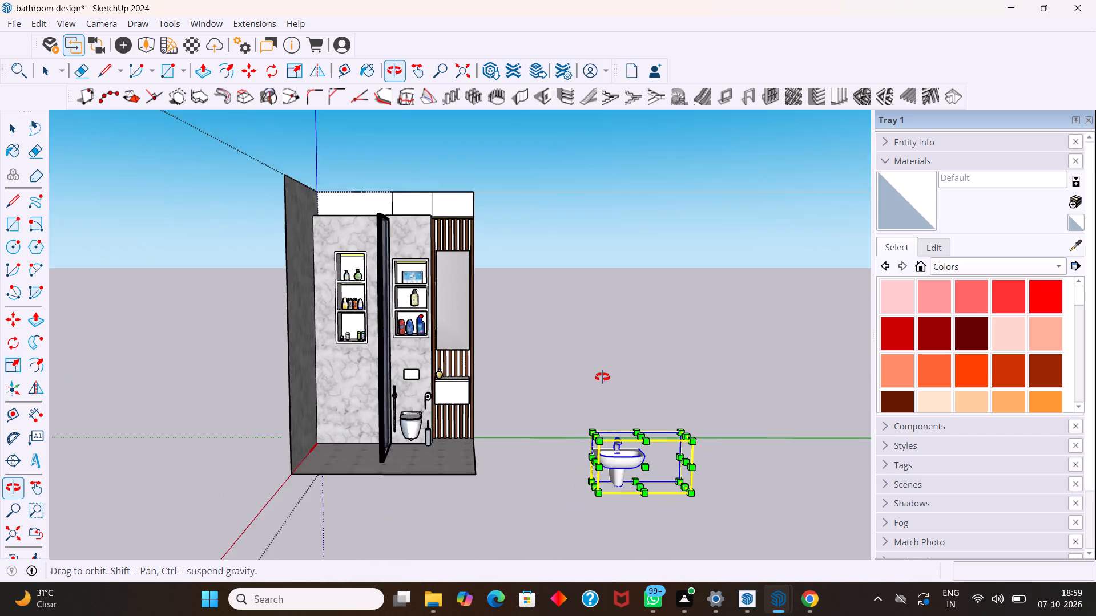
middle_click_drag(602, 377, 600, 372)
middle_click_drag(740, 477, 732, 445)
left_click_drag(702, 425, 702, 426)
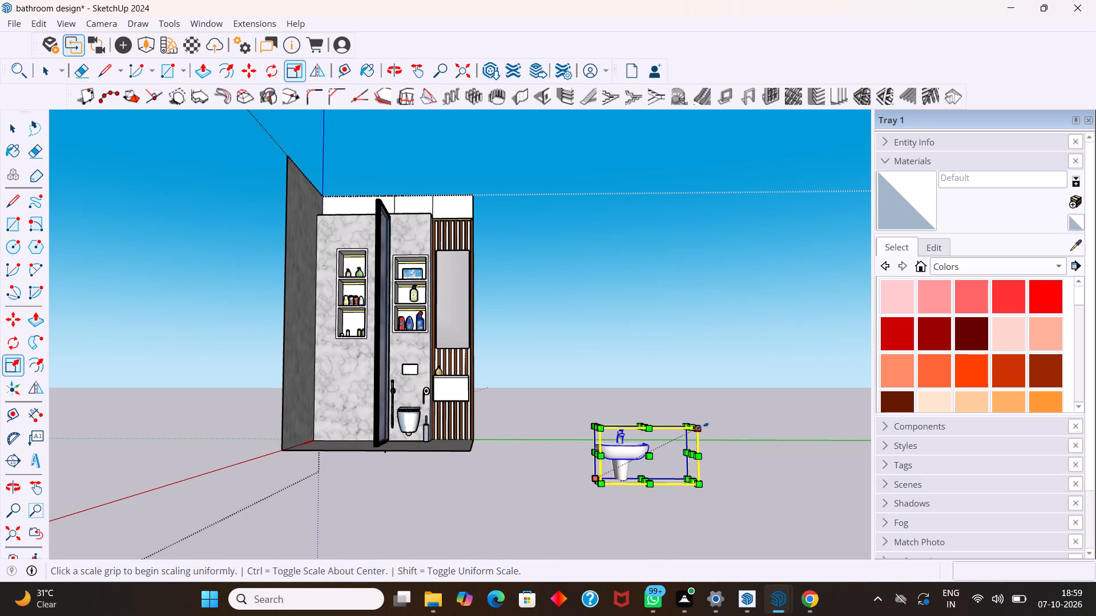
left_click_drag(702, 426, 658, 445)
scroll(638, 449, "up", 7)
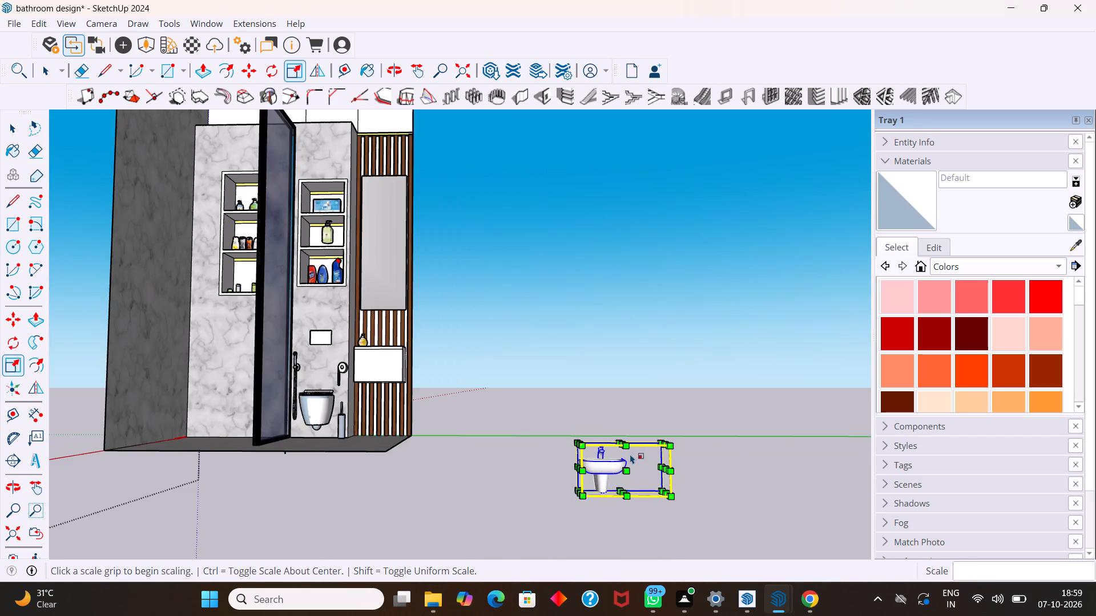
Move the washbasin from the ground onto the top of the white vanity cabinet, below the mirror.
key("m")
left_click(566, 504)
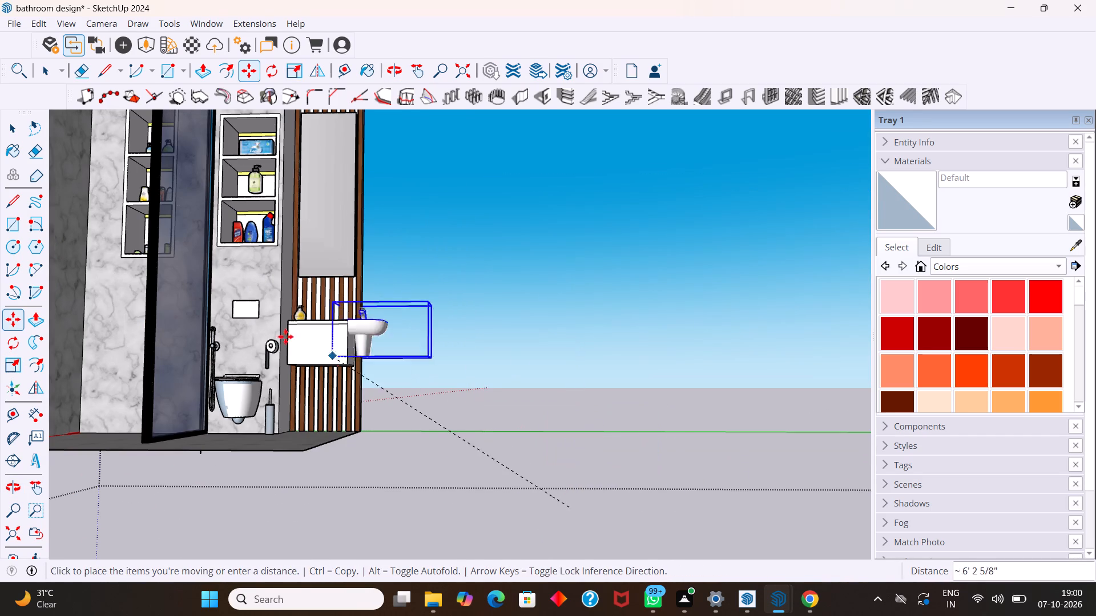
scroll(277, 327, "up", 1)
middle_click_drag(277, 328, 316, 593)
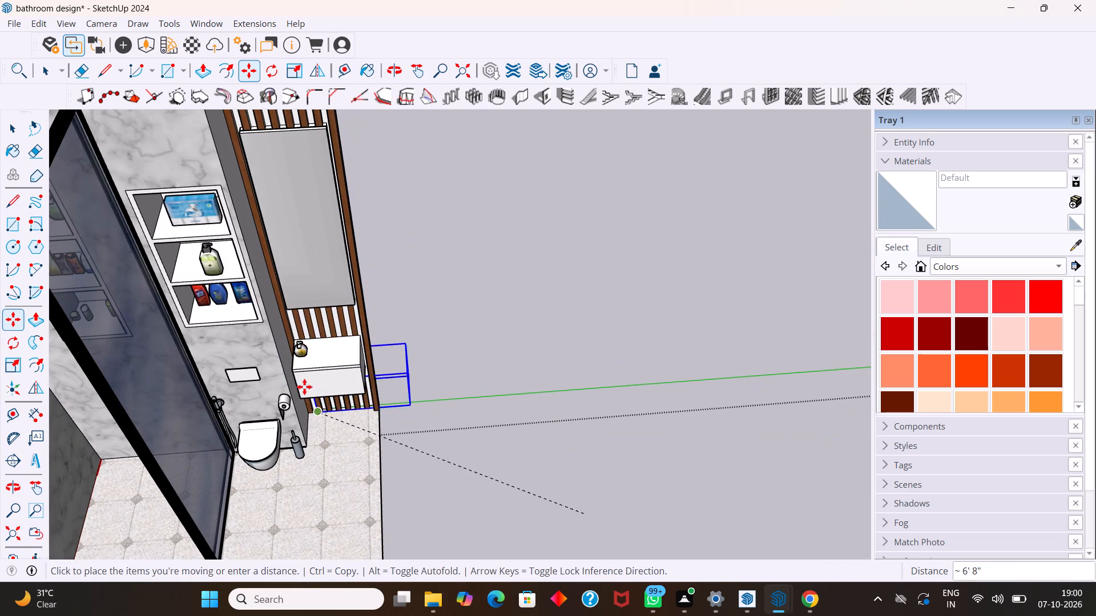
scroll(303, 383, "up", 6)
middle_click_drag(306, 386, 308, 386)
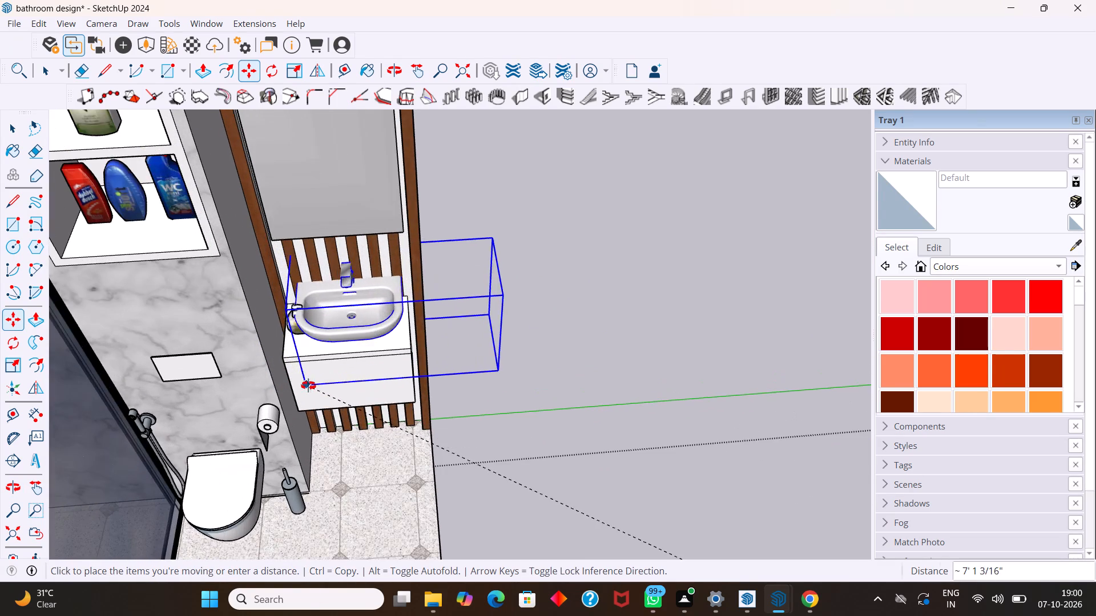
middle_click_drag(308, 386, 333, 139)
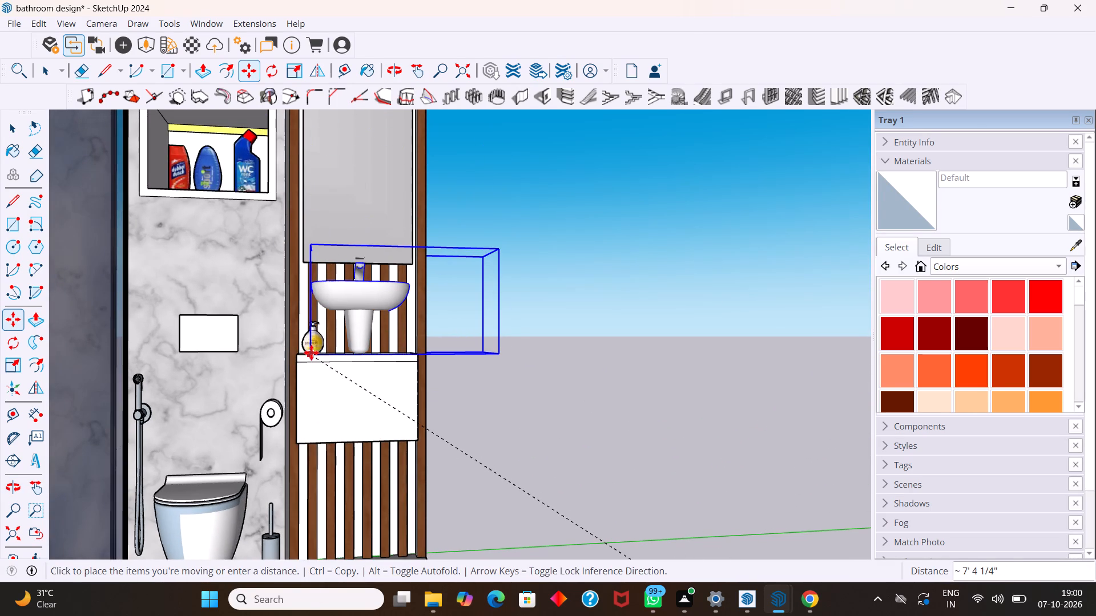
left_click(311, 360)
Nudge the washbasin outward on the vanity, away from the slatted wall behind it.
middle_click(315, 354)
middle_click_drag(316, 363, 269, 562)
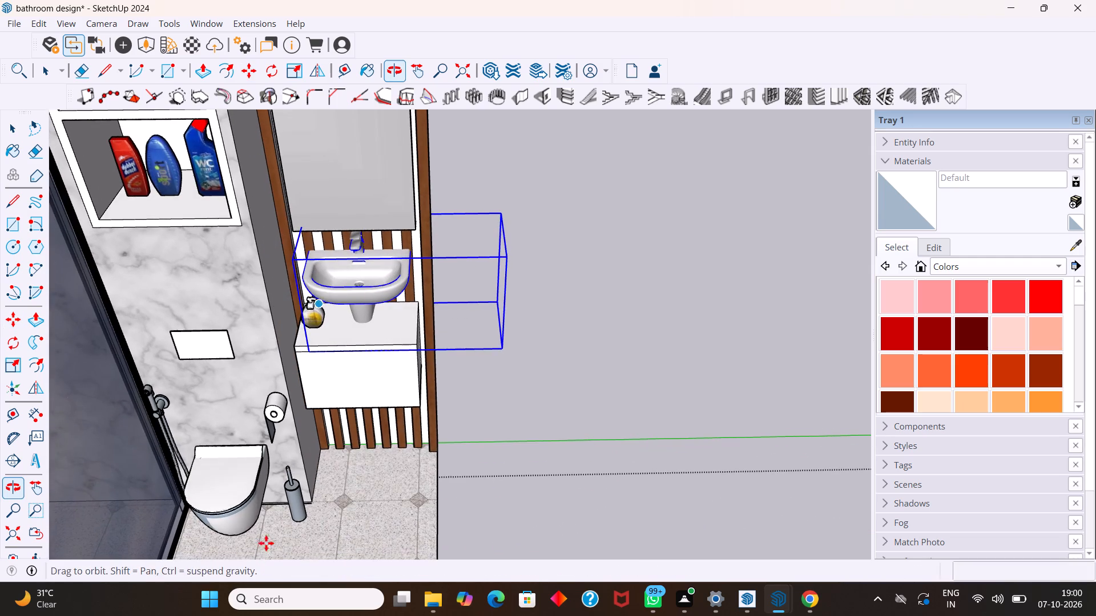
middle_click_drag(574, 256, 482, 286)
scroll(474, 268, "down", 5)
middle_click_drag(687, 238, 703, 244)
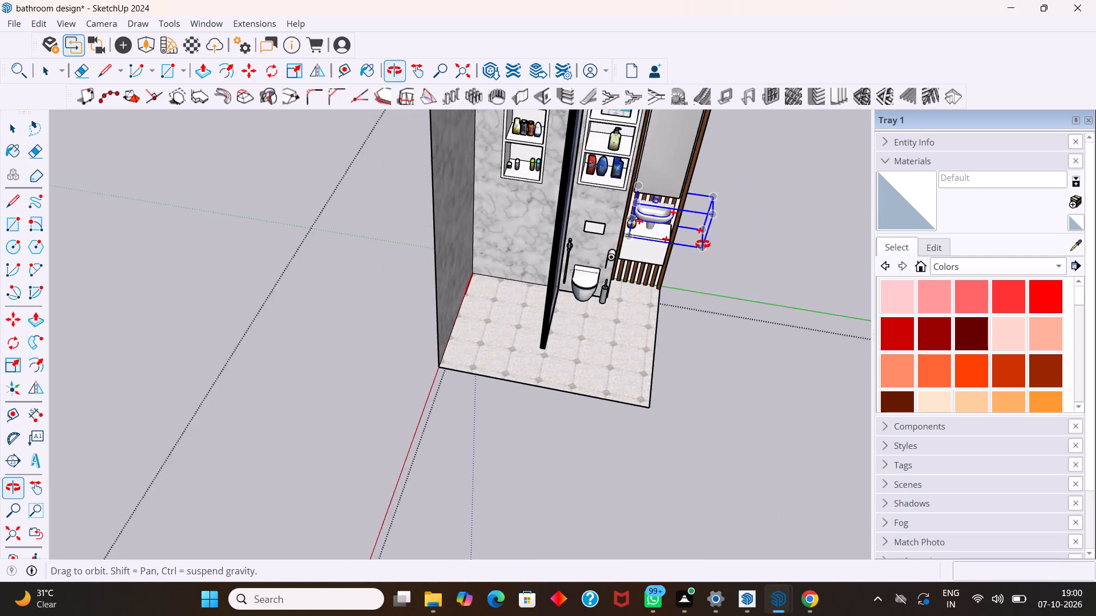
middle_click_drag(703, 244, 304, 140)
scroll(493, 271, "up", 8)
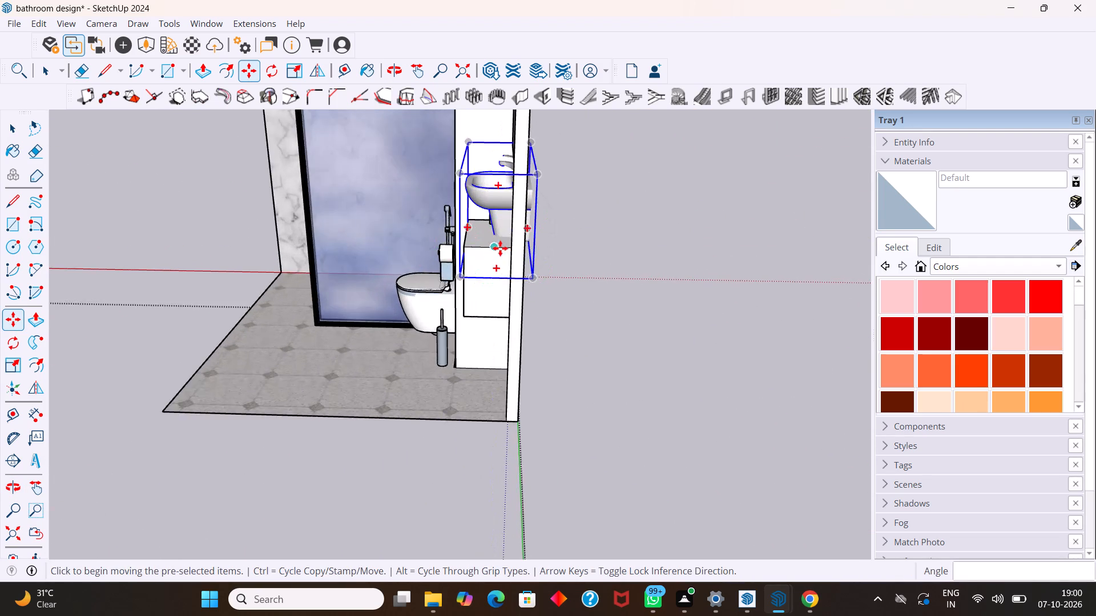
scroll(500, 248, "up", 2)
key("m")
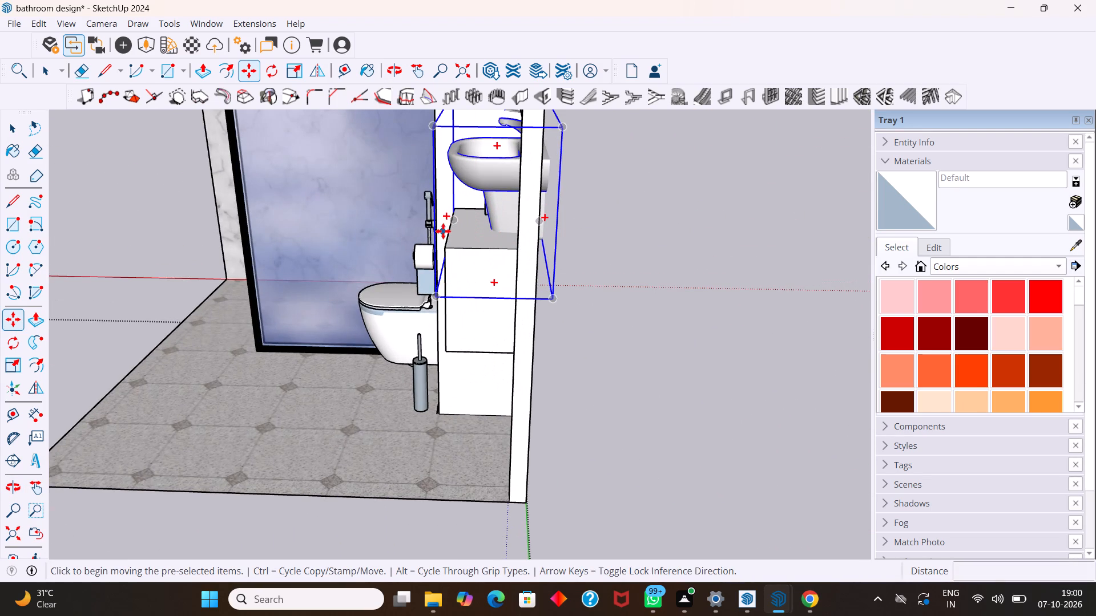
left_click_drag(430, 213, 414, 216)
Examine from several angles how the washbasin sits on the vanity and against the slatted wall.
middle_click_drag(489, 205, 324, 184)
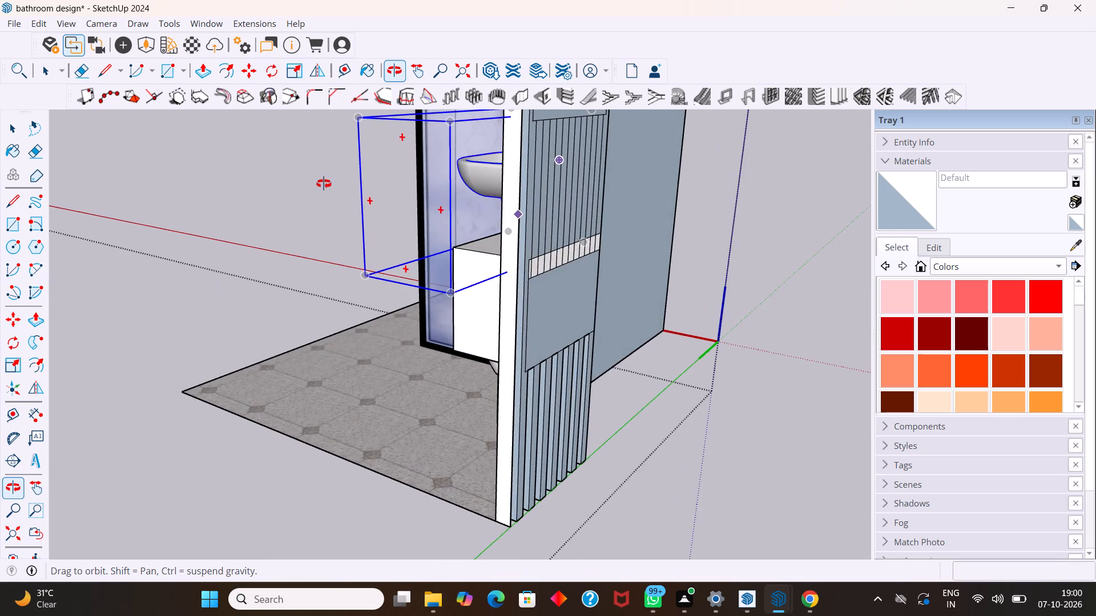
middle_click_drag(324, 184, 755, 276)
middle_click(758, 274)
scroll(757, 254, "down", 5)
scroll(658, 220, "down", 1)
middle_click_drag(658, 223, 680, 229)
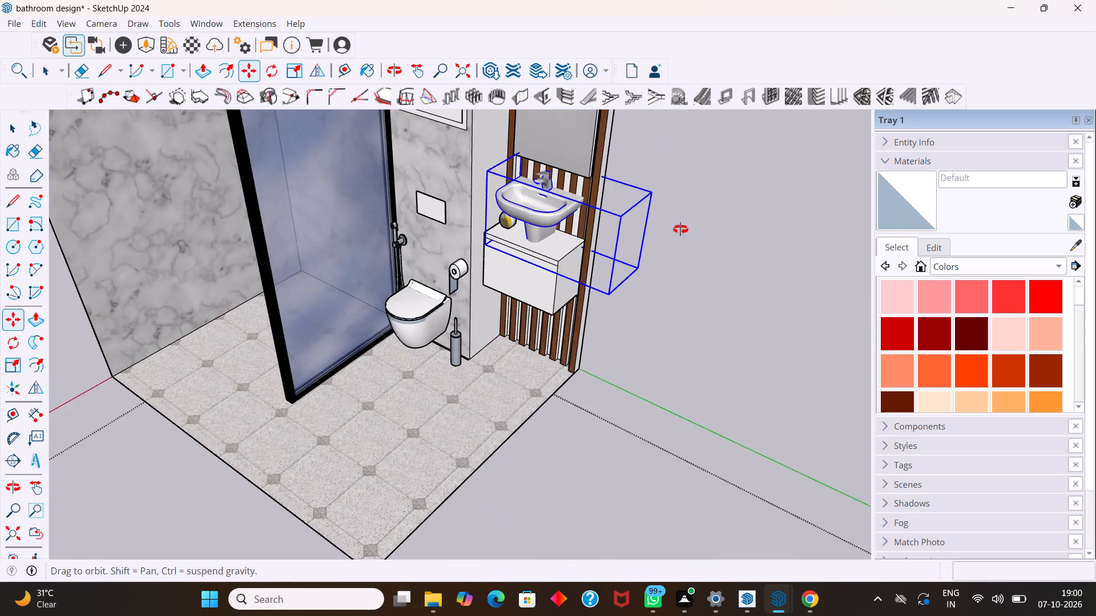
middle_click_drag(680, 229, 668, 149)
scroll(648, 146, "down", 5)
scroll(530, 152, "down", 4)
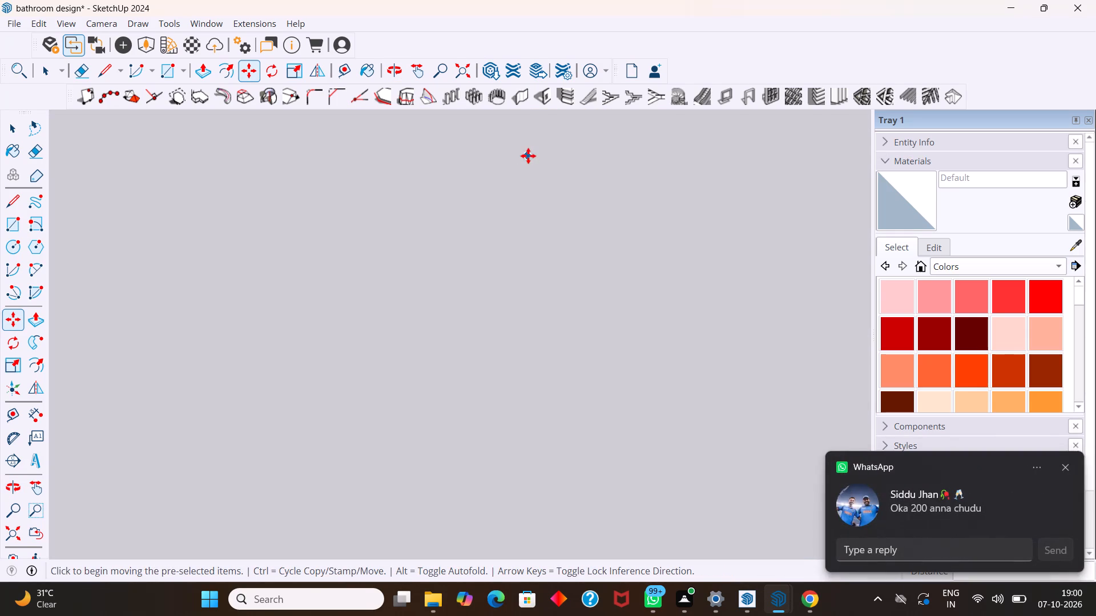
key("u")
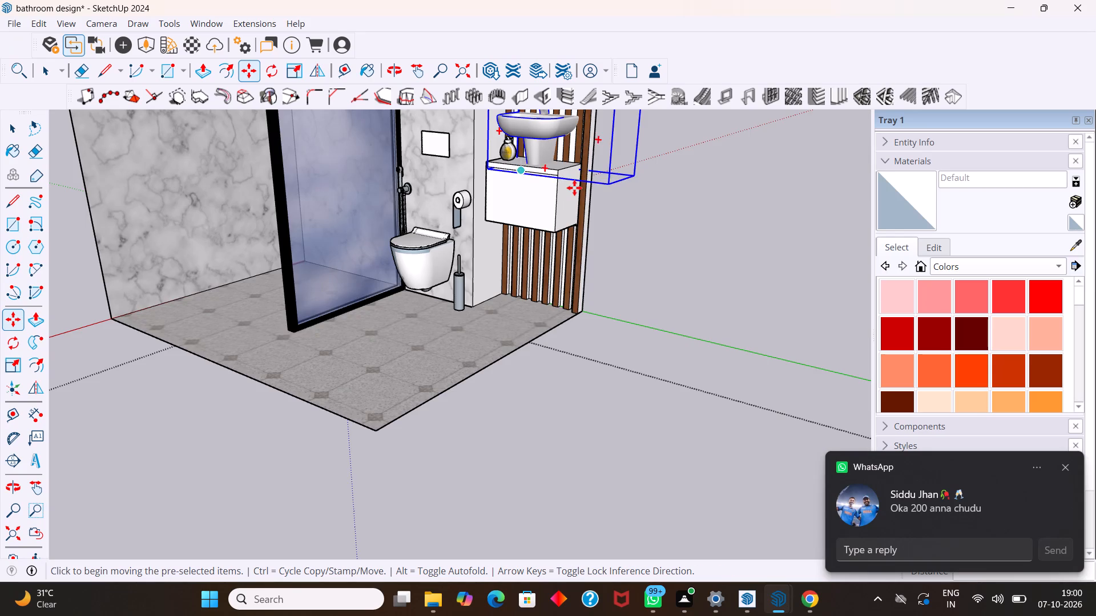
scroll(597, 277, "down", 1)
middle_click_drag(566, 274, 449, 260)
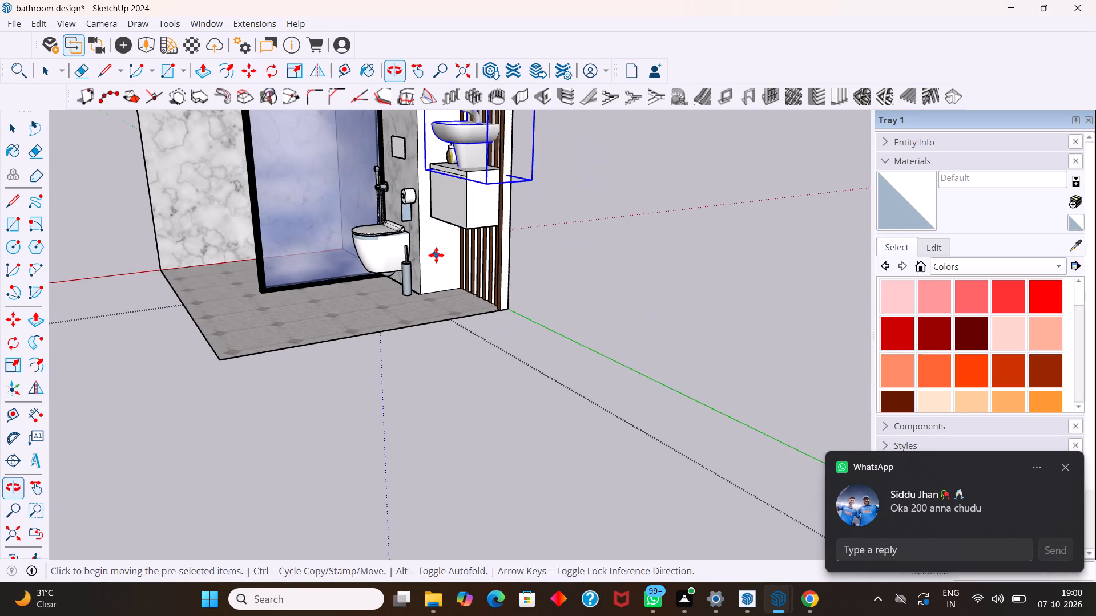
key("space")
scroll(442, 236, "down", 9)
scroll(430, 140, "up", 4)
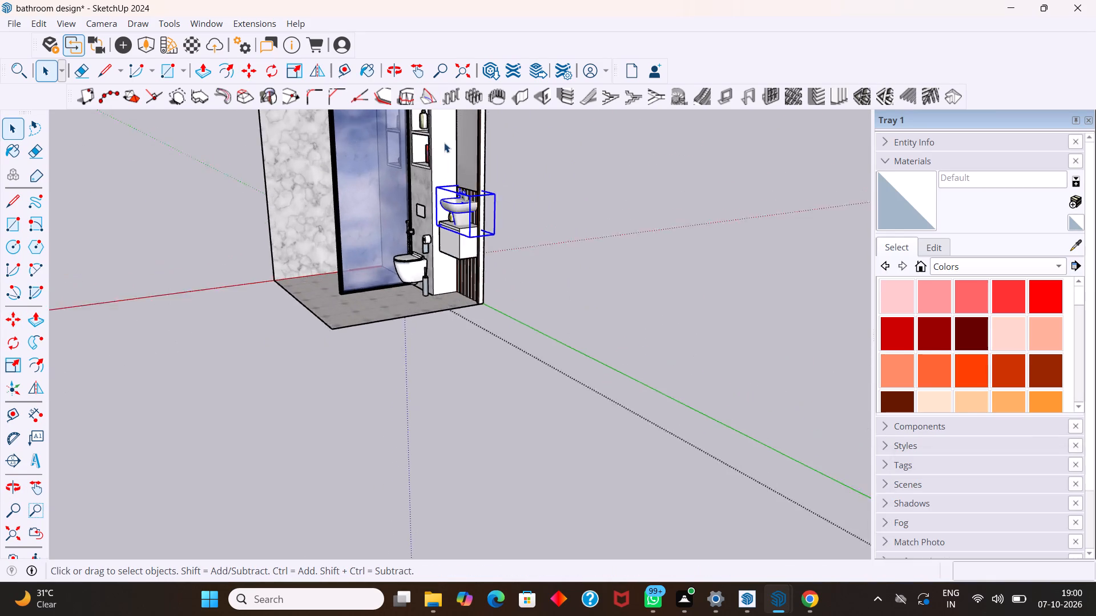
scroll(444, 143, "up", 8)
middle_click_drag(457, 284, 496, 359)
scroll(525, 383, "up", 2)
middle_click_drag(533, 389, 609, 484)
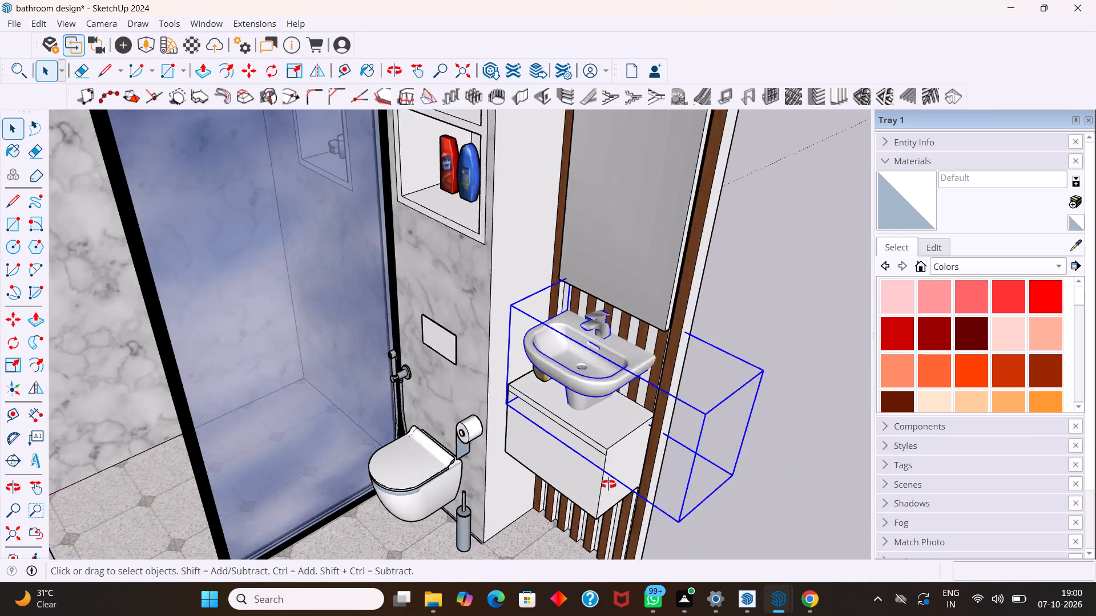
middle_click_drag(609, 484, 564, 317)
scroll(550, 299, "down", 4)
middle_click_drag(605, 217, 664, 311)
scroll(665, 290, "up", 2)
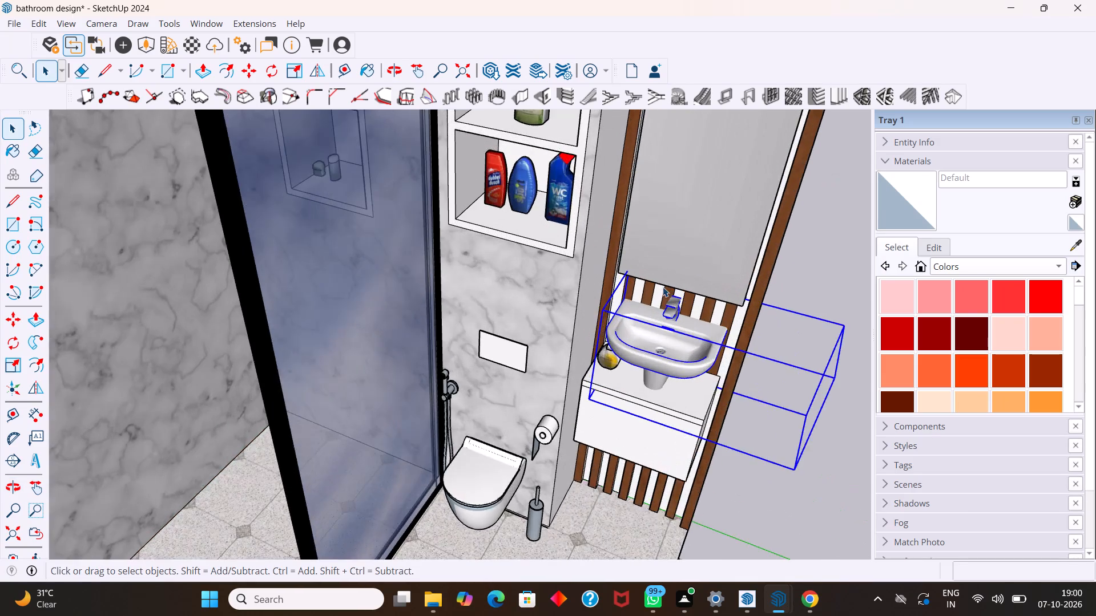
scroll(663, 287, "up", 5)
middle_click_drag(654, 300, 569, 289)
scroll(562, 283, "down", 1)
middle_click_drag(564, 305, 566, 313)
middle_click_drag(570, 318, 589, 343)
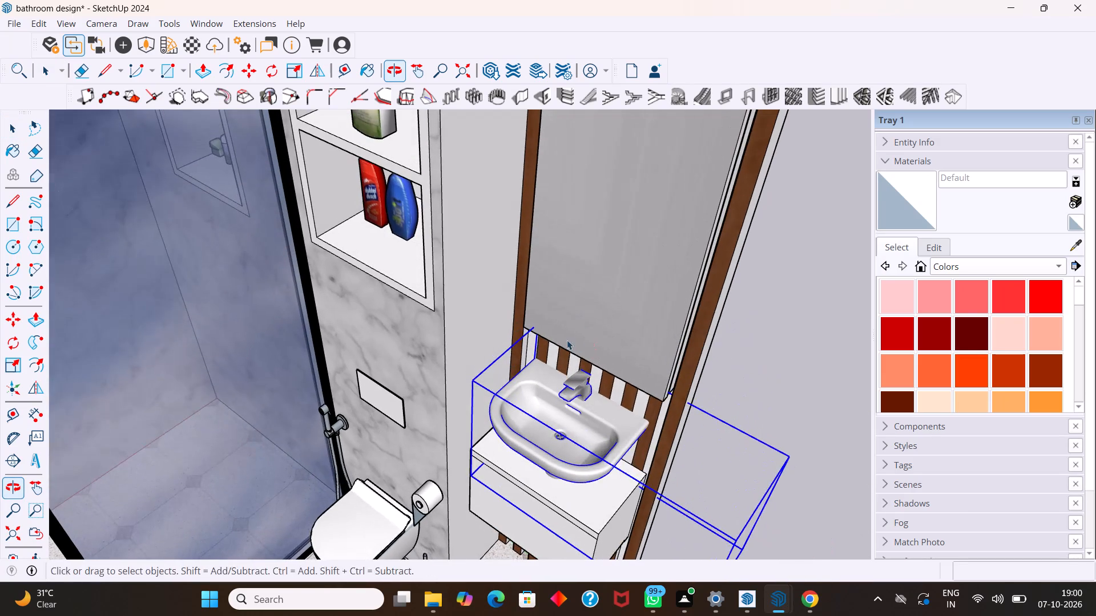
Scale the washbasin up uniformly by a factor of 1.12.
key("s")
middle_click_drag(578, 458, 538, 337)
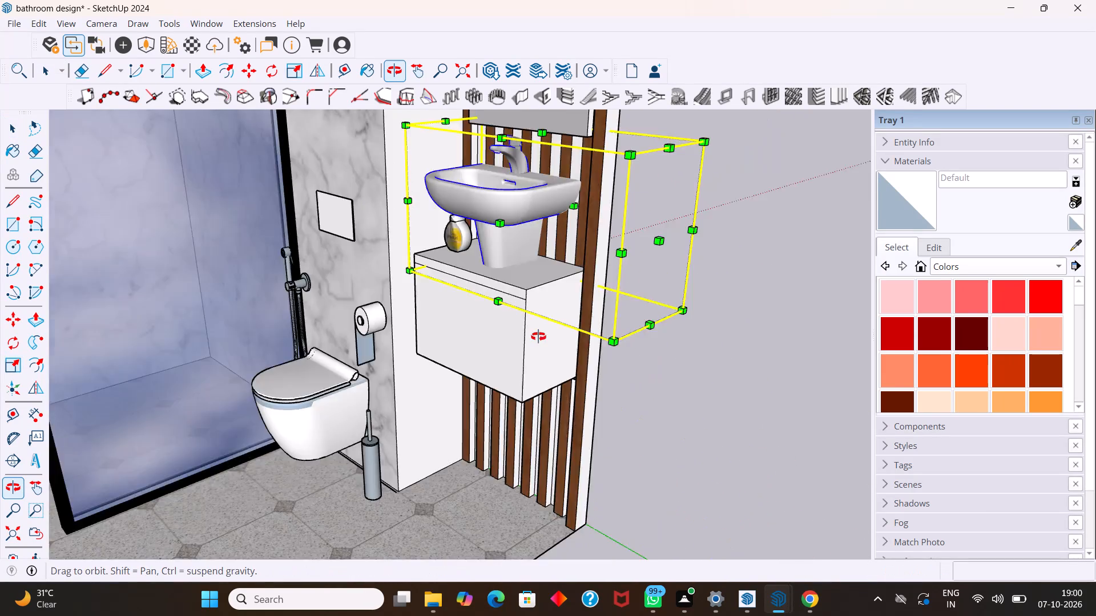
middle_click_drag(538, 337, 511, 401)
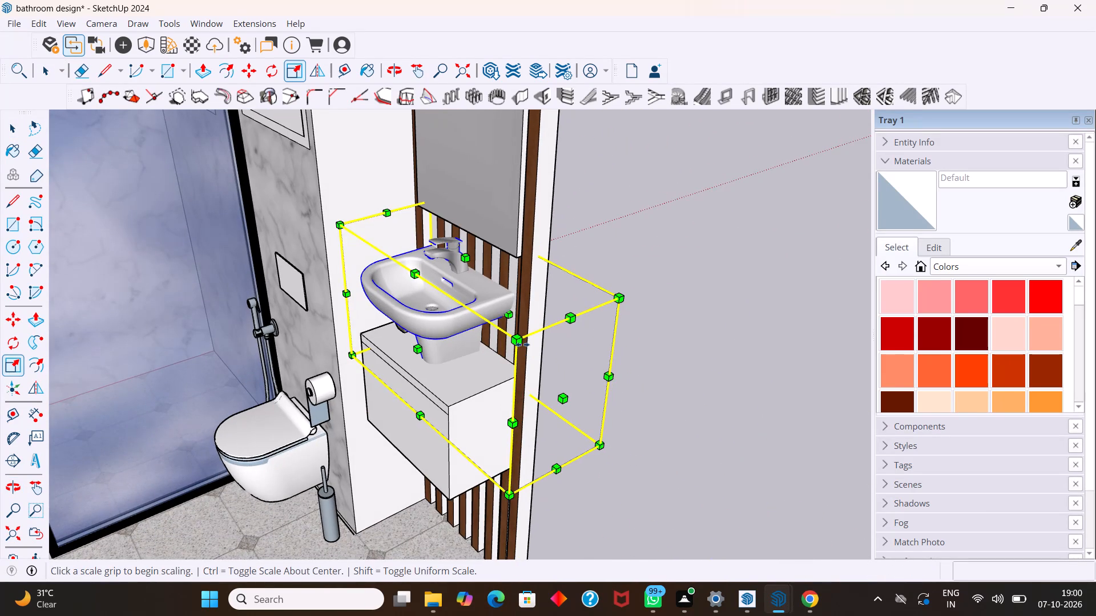
left_click_drag(522, 342, 535, 338)
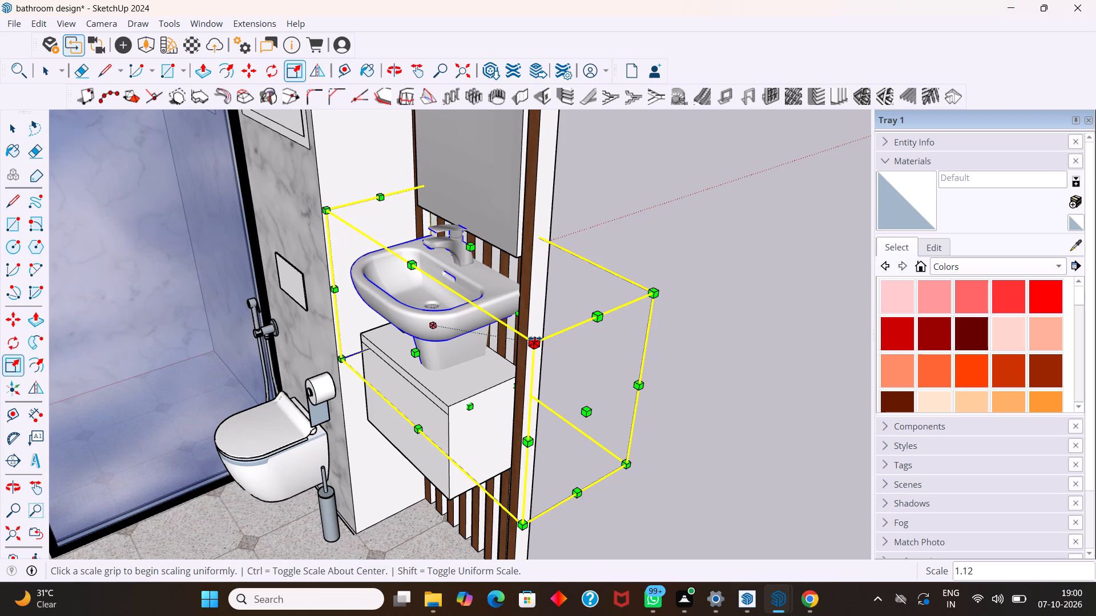
Move the washbasin 9/16" outward from the slatted wall and clear the selection.
middle_click_drag(535, 350, 551, 375)
key("m")
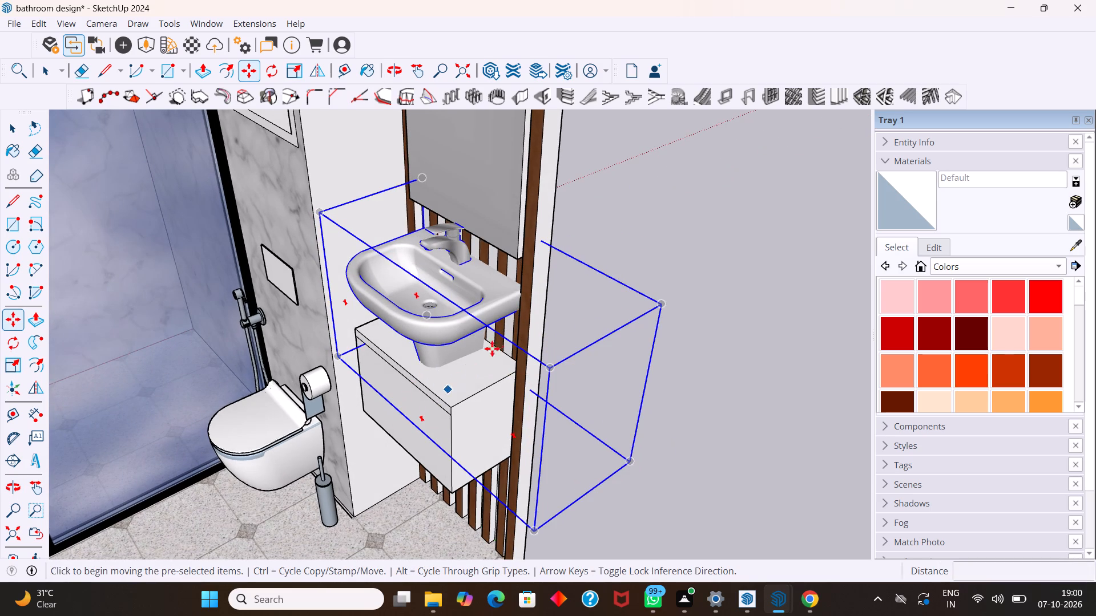
left_click_drag(549, 369, 547, 377)
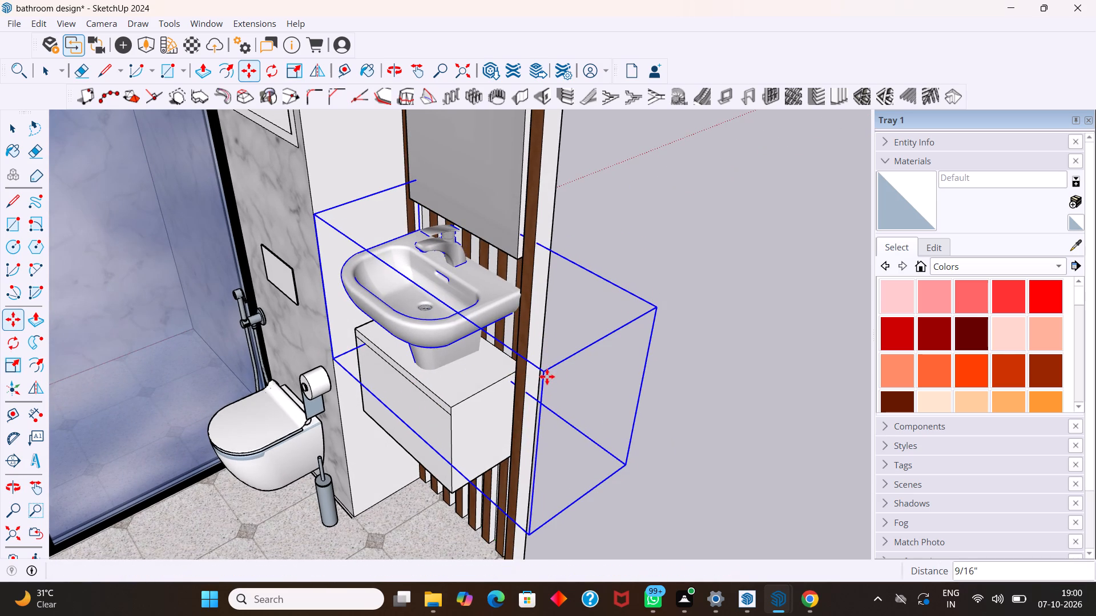
middle_click_drag(546, 372, 553, 382)
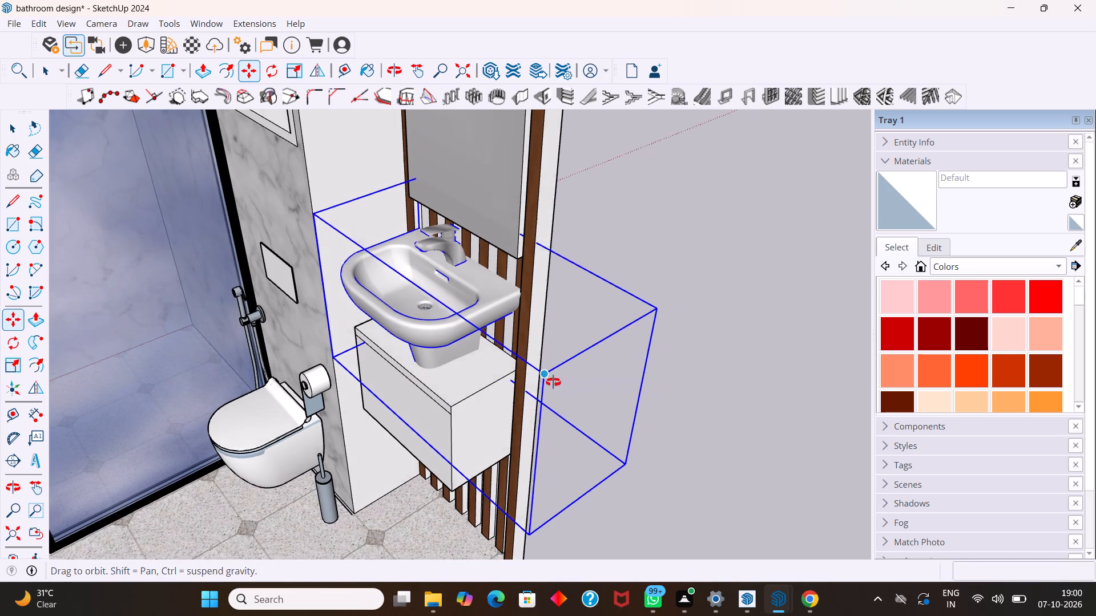
middle_click_drag(553, 382, 847, 323)
middle_click(845, 322)
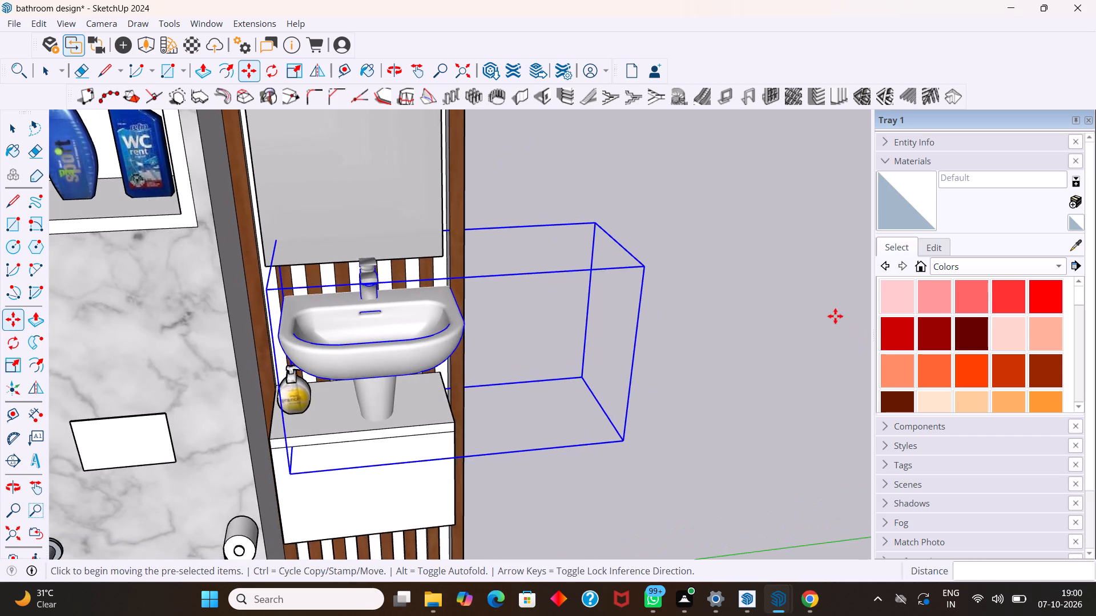
middle_click_drag(821, 318, 755, 319)
key("space")
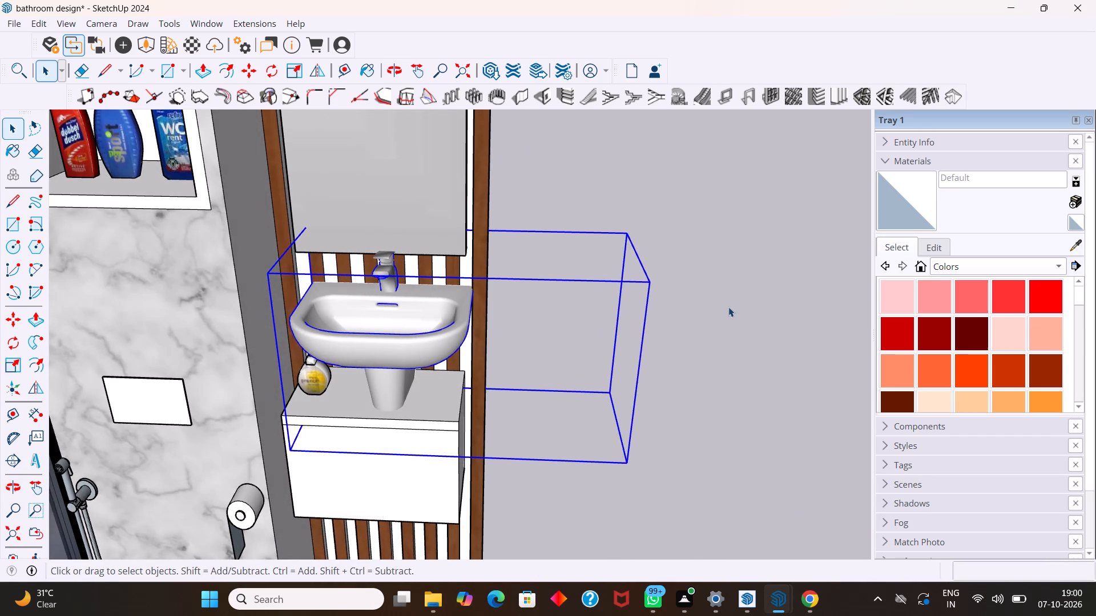
left_click(726, 303)
Examine the enclosed bathroom from outside and through its doorway, looking at the niche shelves, mirror and washbasin.
scroll(724, 299, "down", 20)
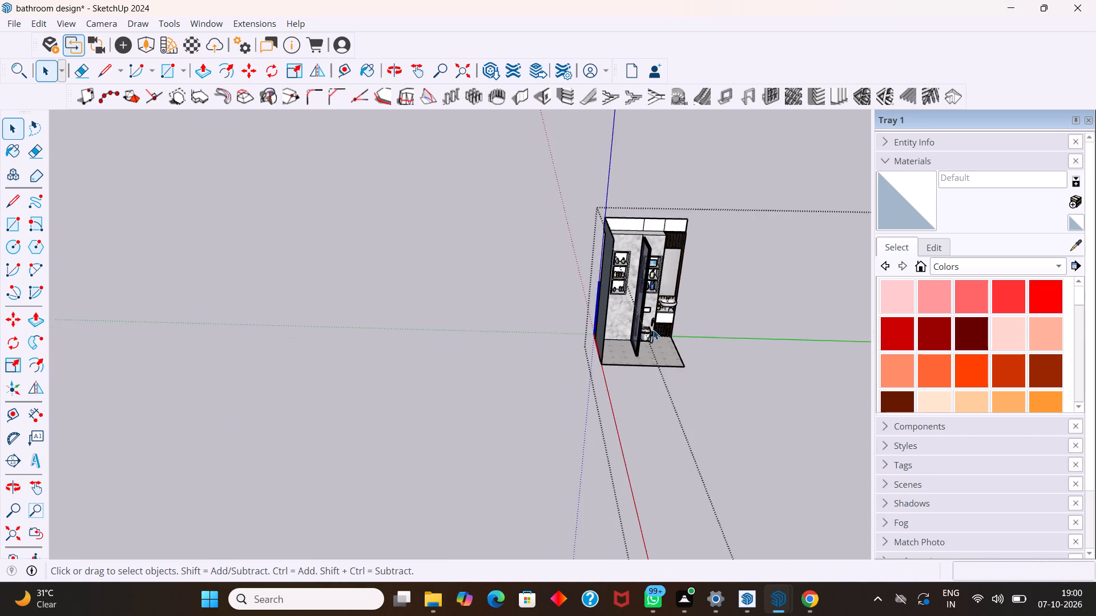
scroll(653, 330, "down", 8)
scroll(467, 323, "down", 5)
middle_click_drag(747, 427, 671, 327)
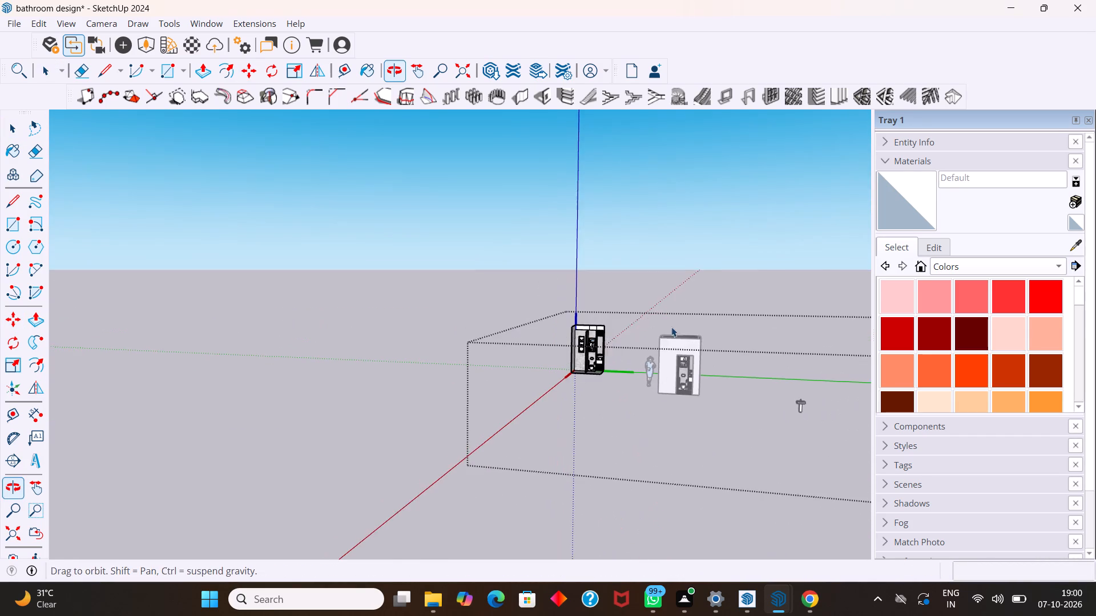
middle_click_drag(671, 327, 672, 323)
scroll(662, 390, "up", 11)
middle_click_drag(687, 376, 767, 432)
scroll(756, 387, "up", 2)
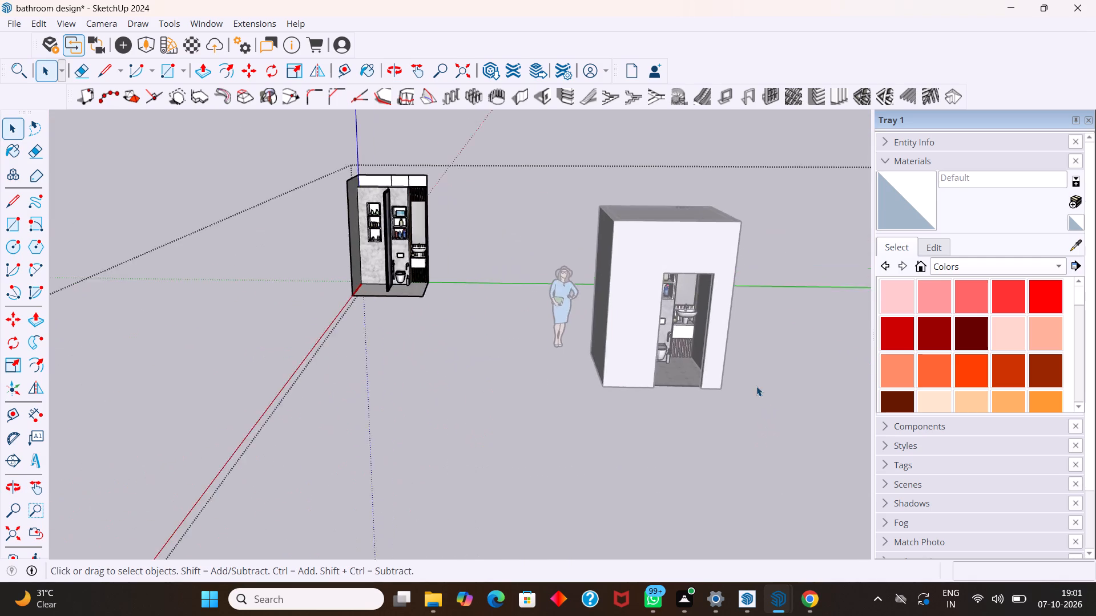
scroll(756, 386, "up", 5)
middle_click_drag(748, 355, 722, 278)
middle_click_drag(666, 259, 694, 423)
scroll(683, 400, "down", 5)
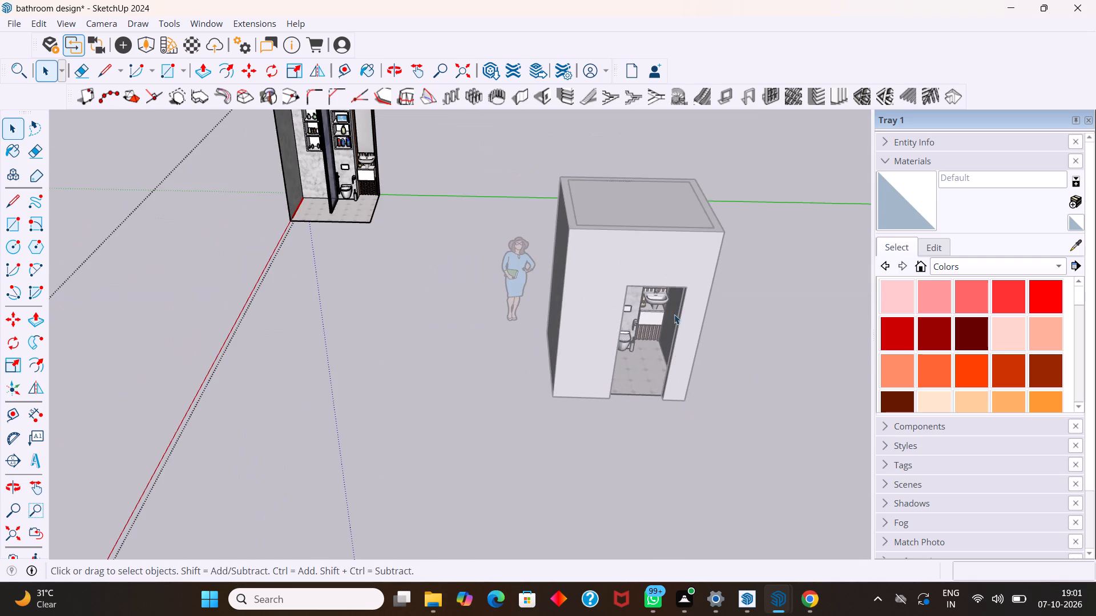
scroll(644, 217, "up", 6)
middle_click_drag(680, 284, 627, 199)
scroll(622, 238, "up", 2)
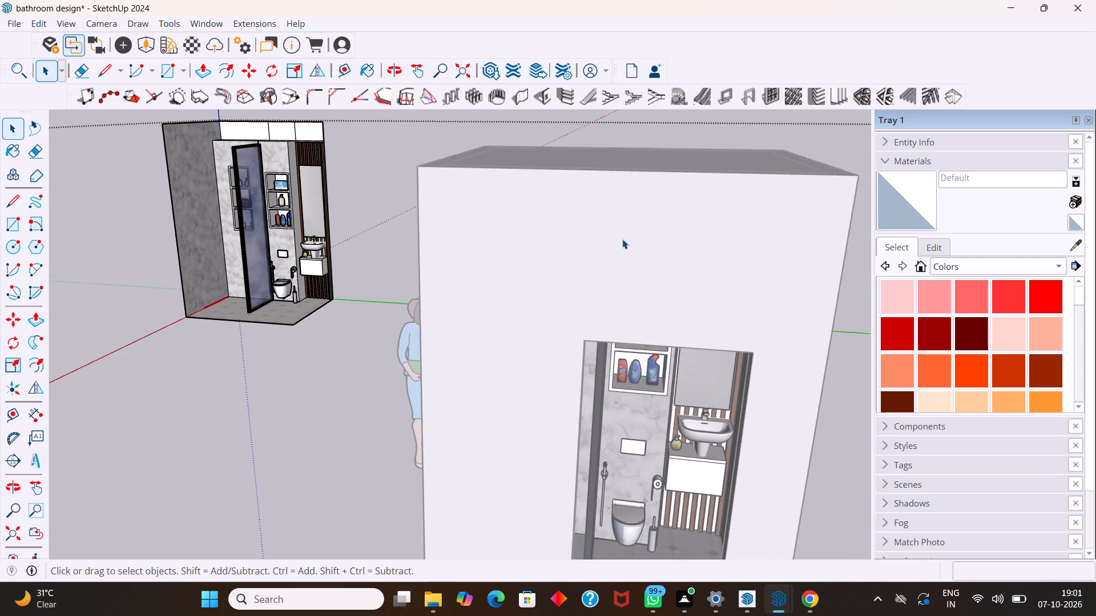
scroll(622, 239, "up", 4)
middle_click_drag(705, 365, 725, 291)
scroll(719, 294, "up", 3)
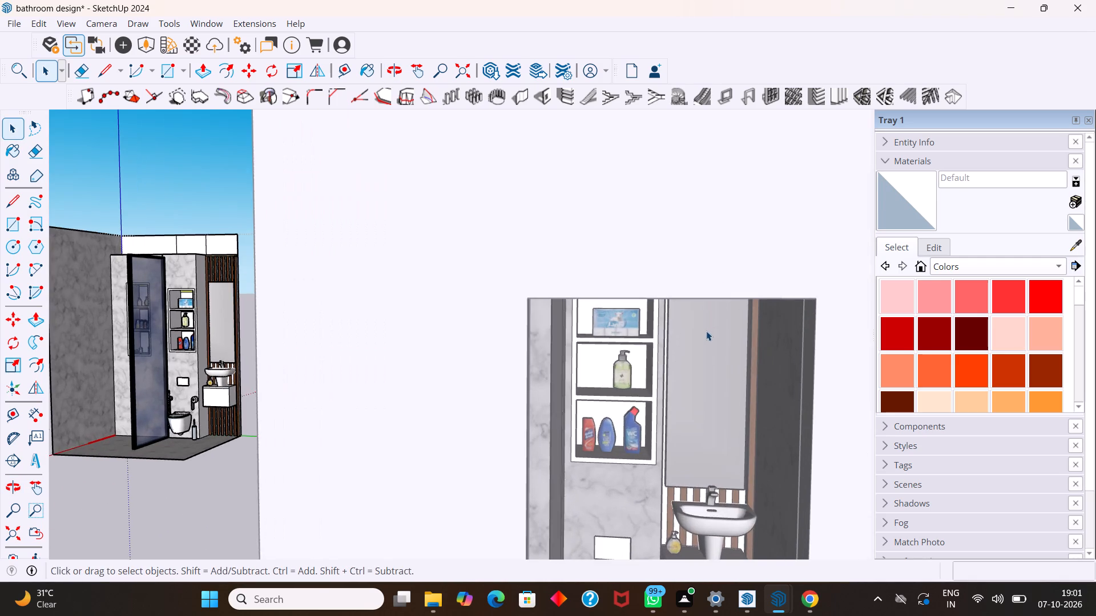
scroll(706, 333, "up", 2)
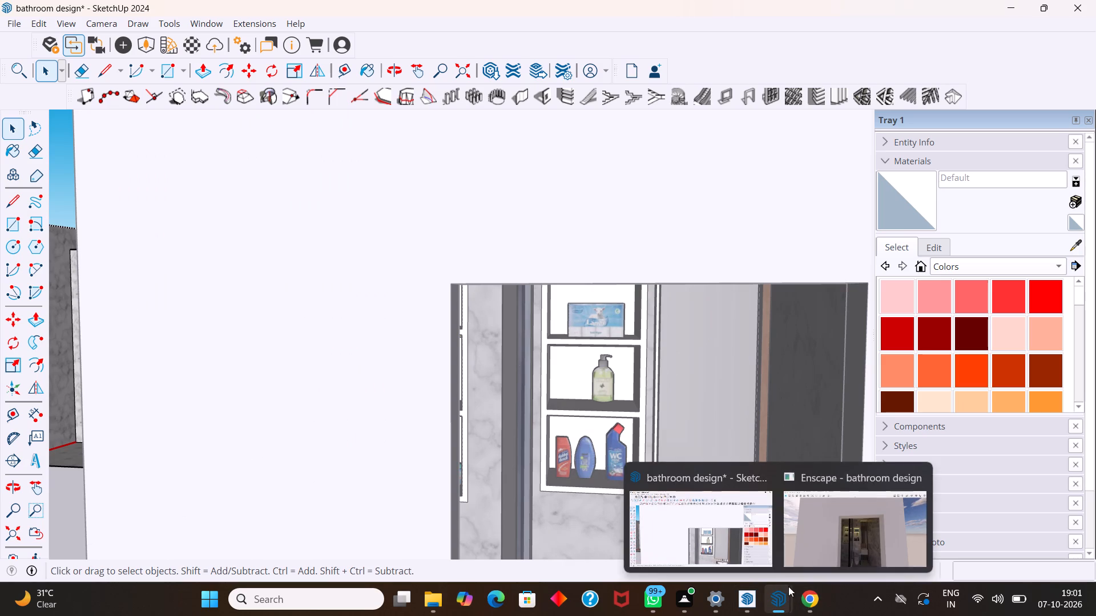
Restart the Enscape rendering of the bathroom model with the enclosed room and its doorway in view.
left_click(813, 538)
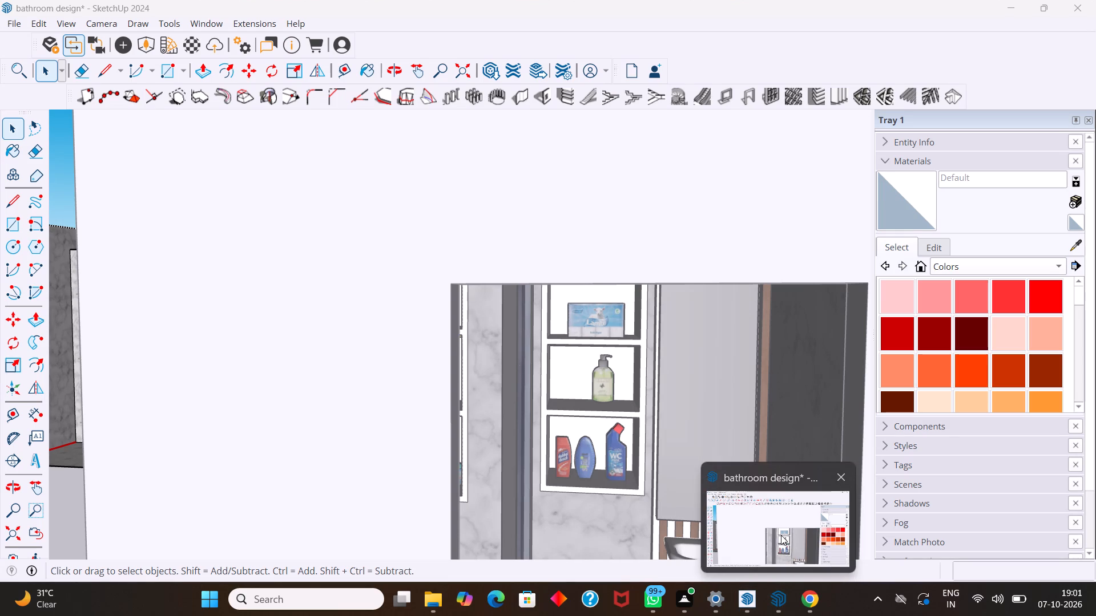
scroll(456, 306, "down", 14)
scroll(433, 264, "down", 6)
middle_click_drag(491, 390, 506, 446)
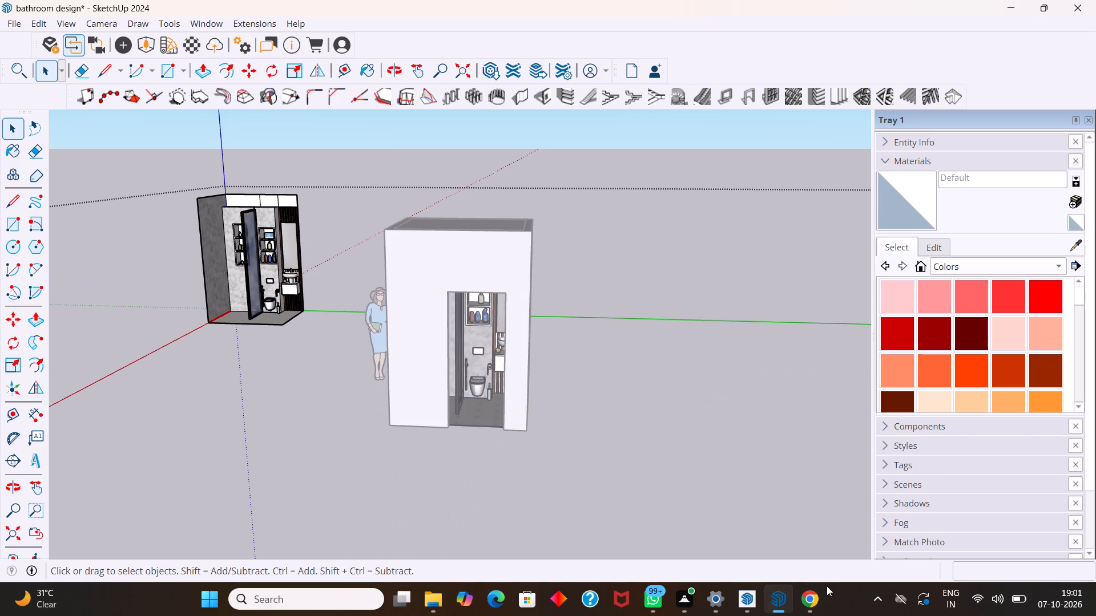
left_click(773, 596)
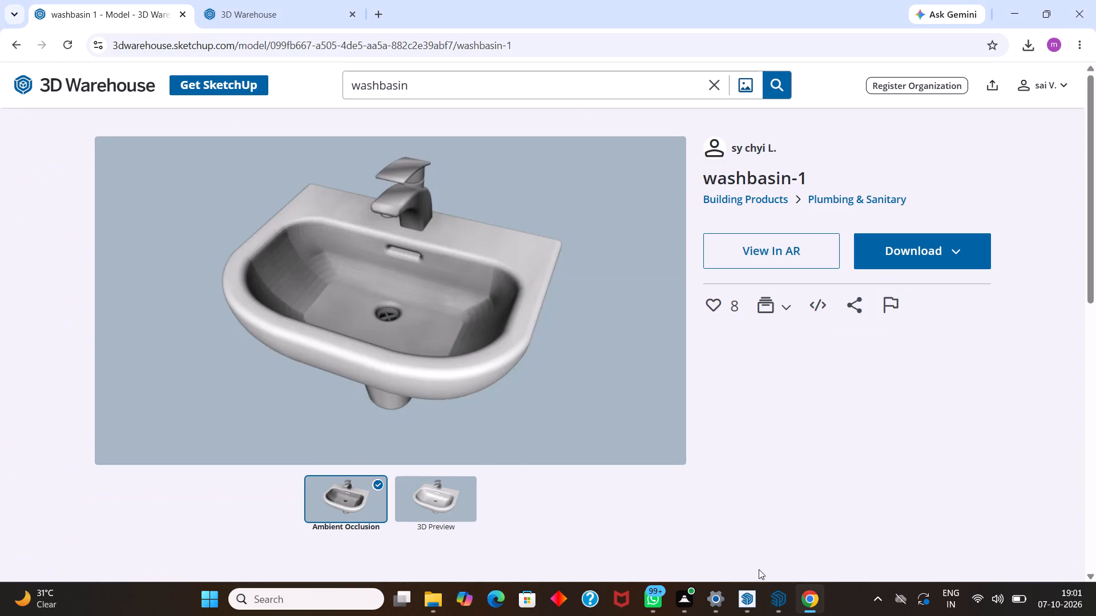
left_click(772, 600)
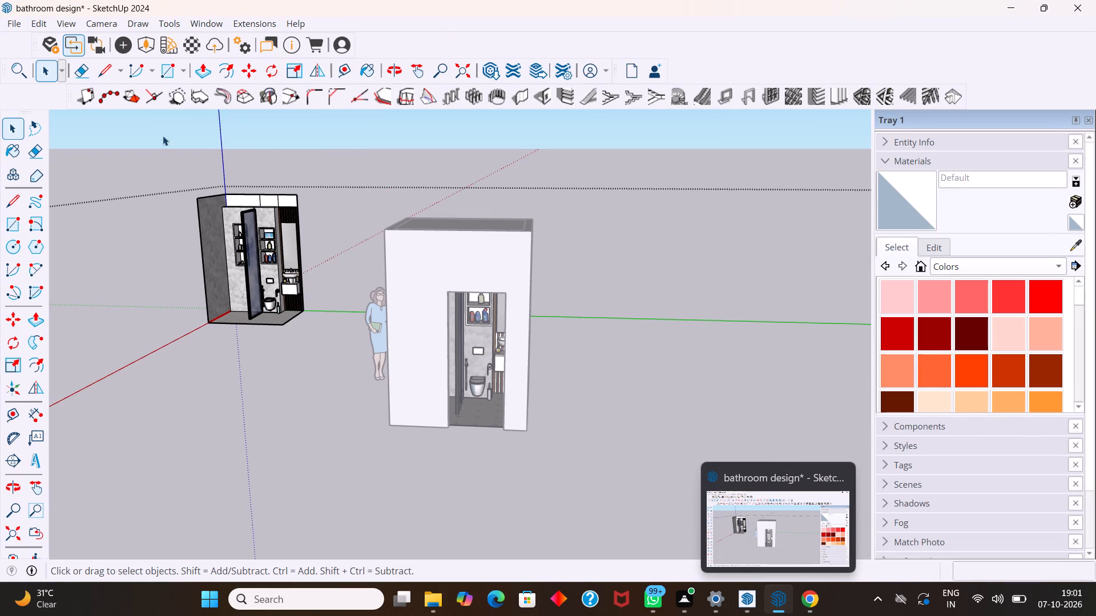
left_click(50, 48)
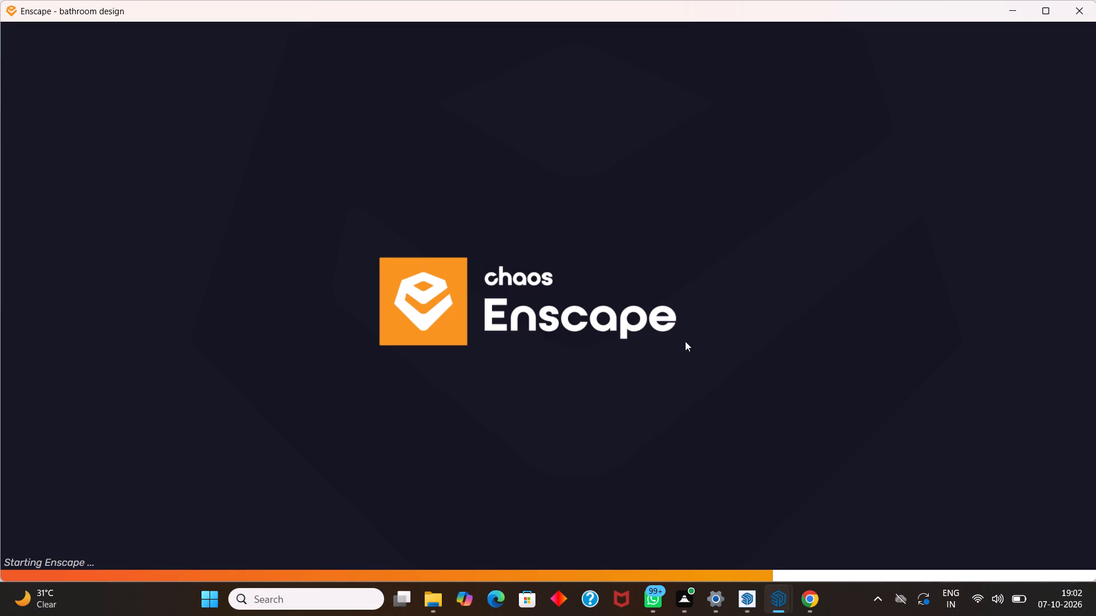
Inspect the rendered bathroom inside and through the doorway, including the lit niches, ceiling lights, mirror and washbasin.
scroll(574, 329, "up", 3)
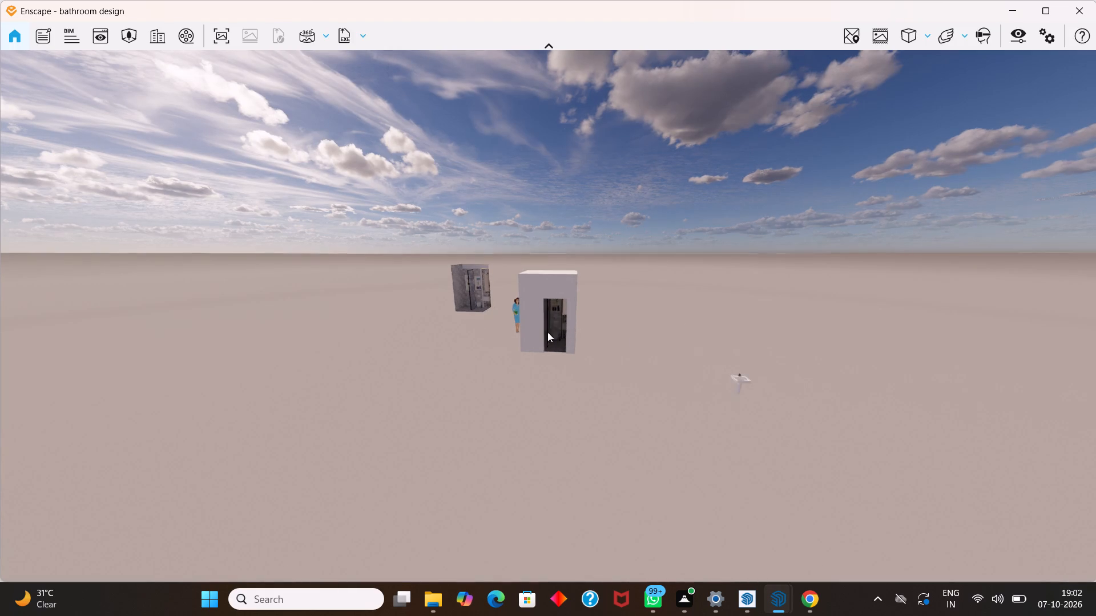
scroll(485, 285, "up", 12)
scroll(566, 320, "up", 2)
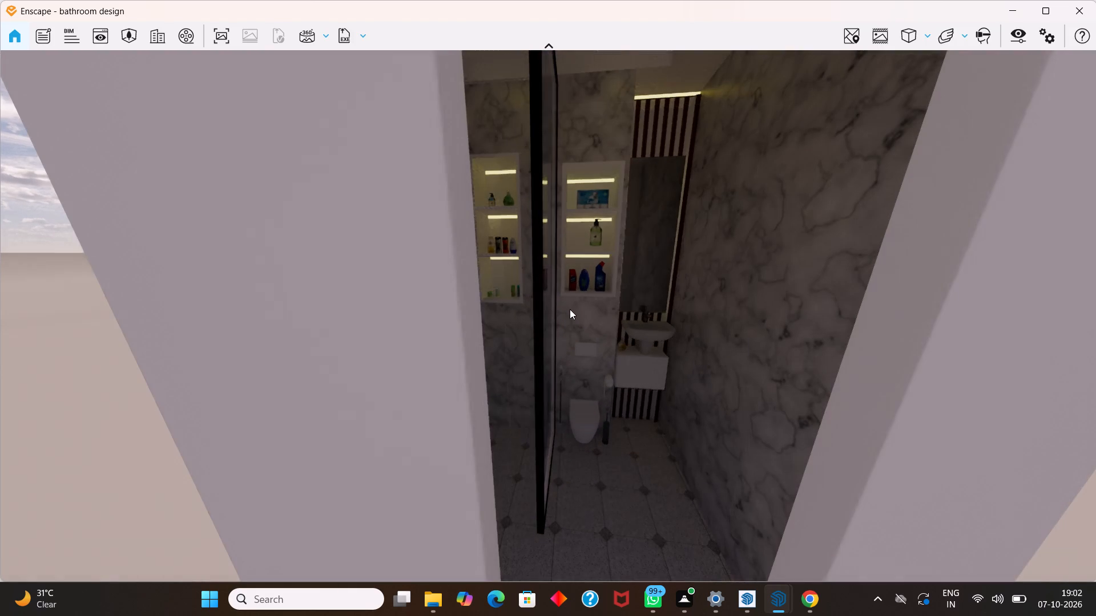
scroll(567, 307, "up", 1)
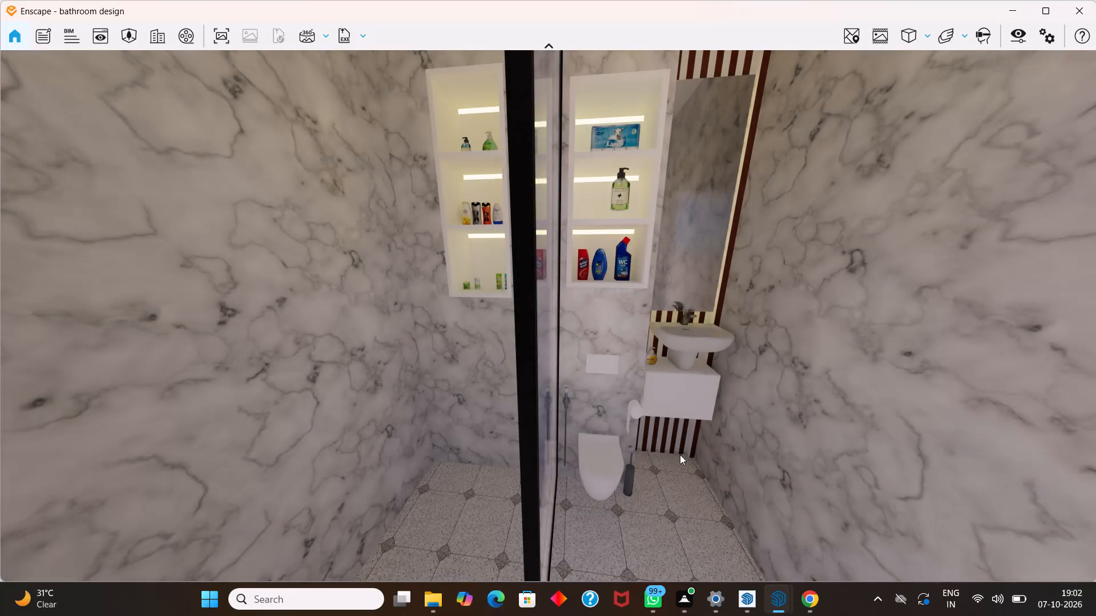
middle_click_drag(696, 468, 706, 459)
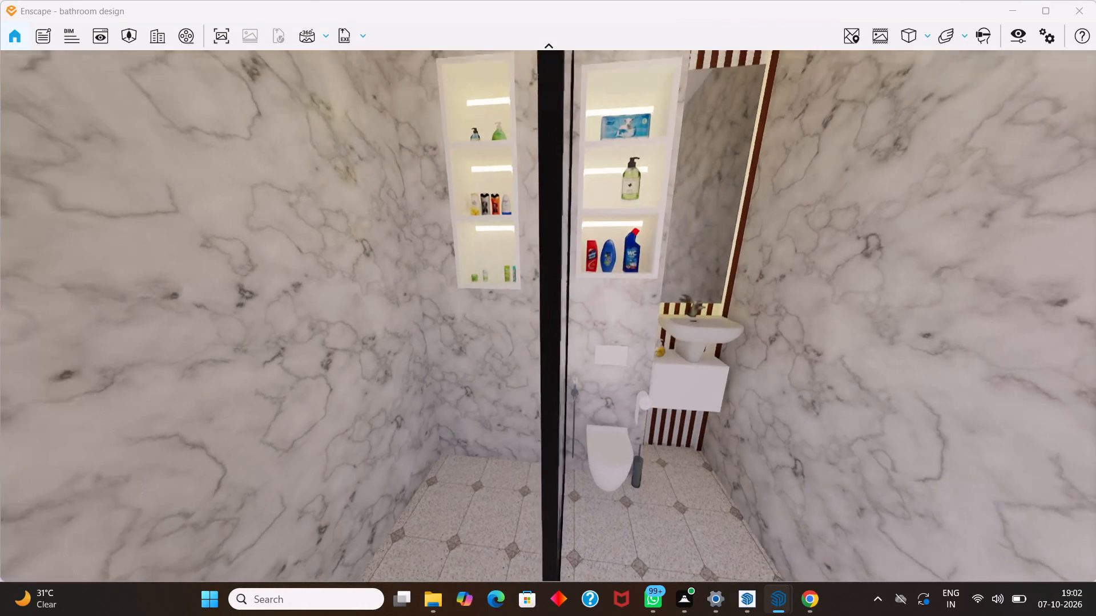
middle_click_drag(706, 459, 719, 535)
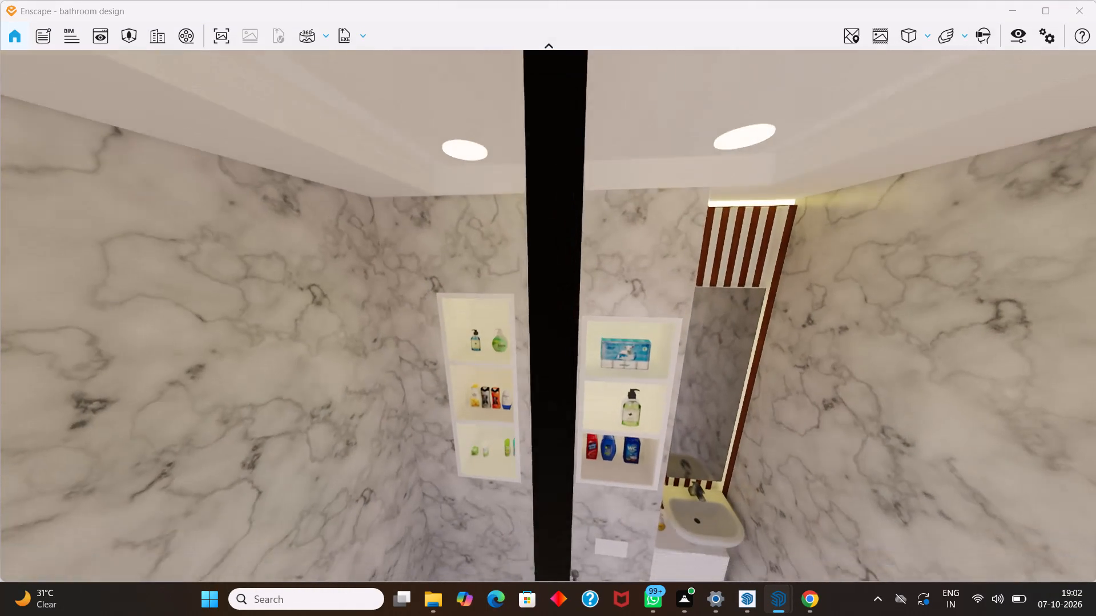
middle_click_drag(719, 535, 558, 432)
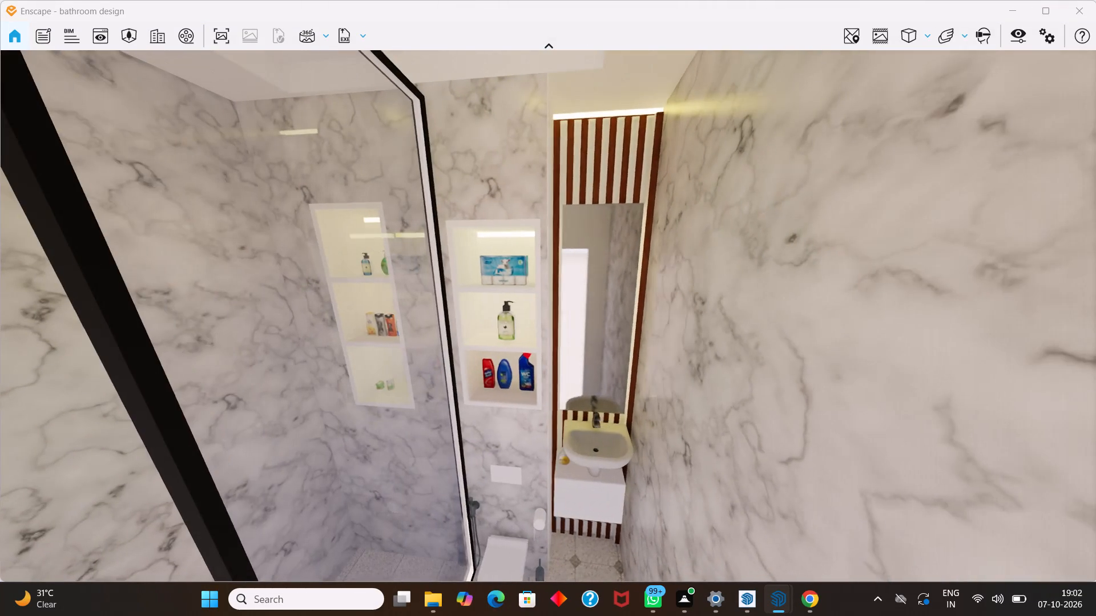
middle_click_drag(558, 432, 739, 274)
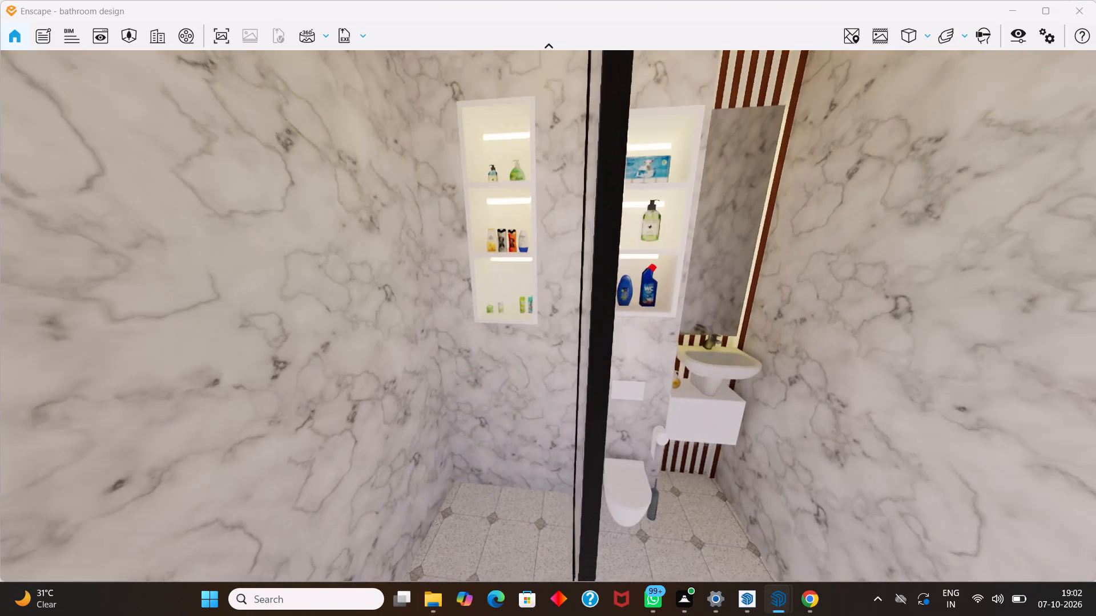
middle_click_drag(739, 274, 689, 250)
middle_click_drag(688, 250, 696, 466)
scroll(546, 298, "down", 2)
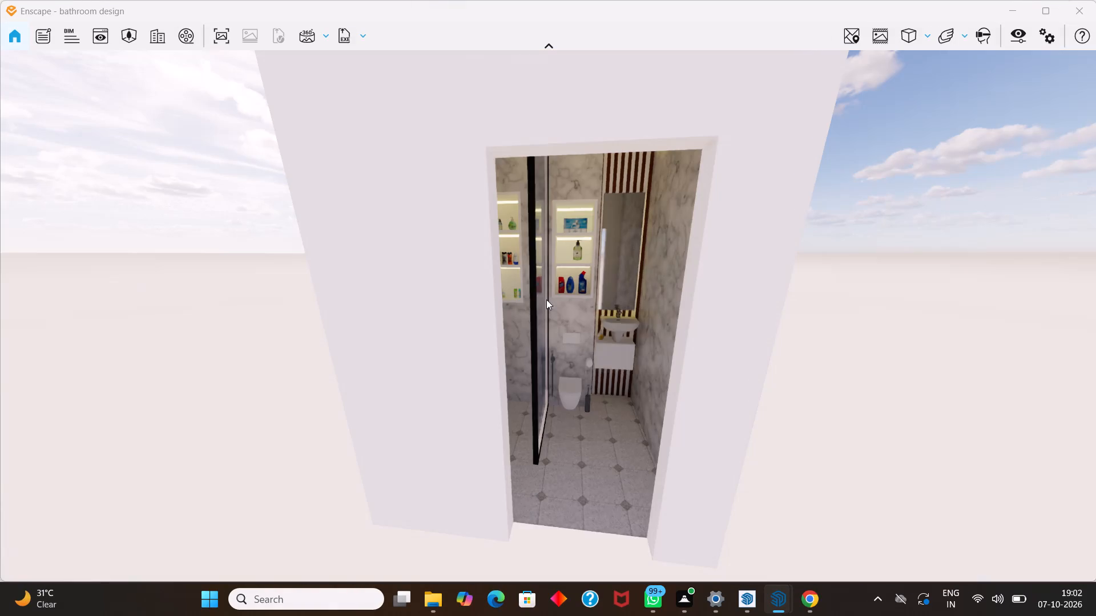
scroll(626, 409, "down", 1)
middle_click_drag(626, 407, 606, 364)
scroll(609, 379, "up", 1)
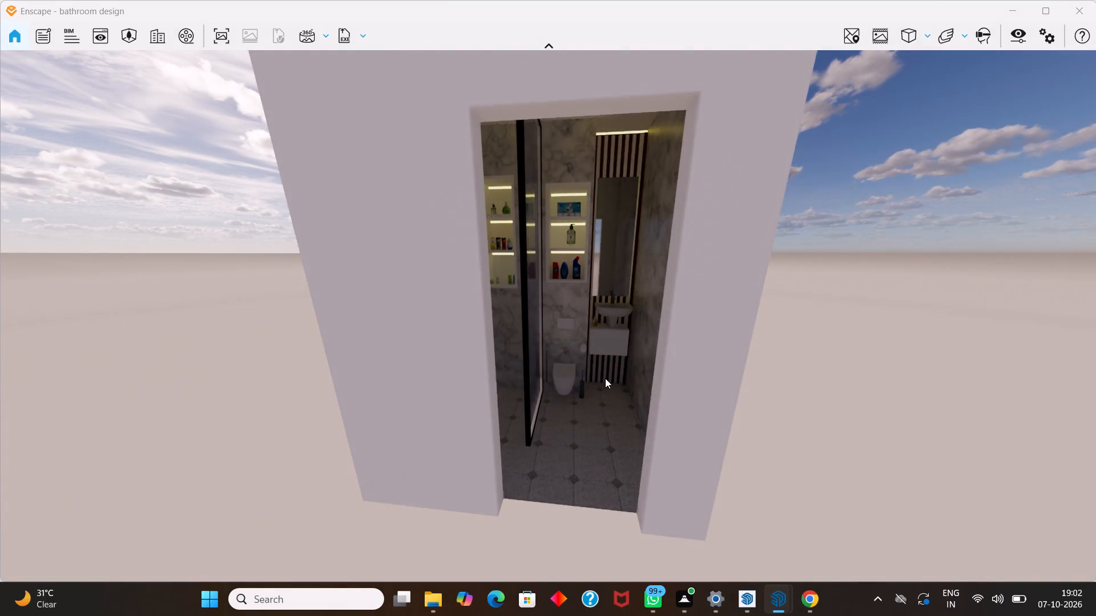
scroll(605, 378, "up", 1)
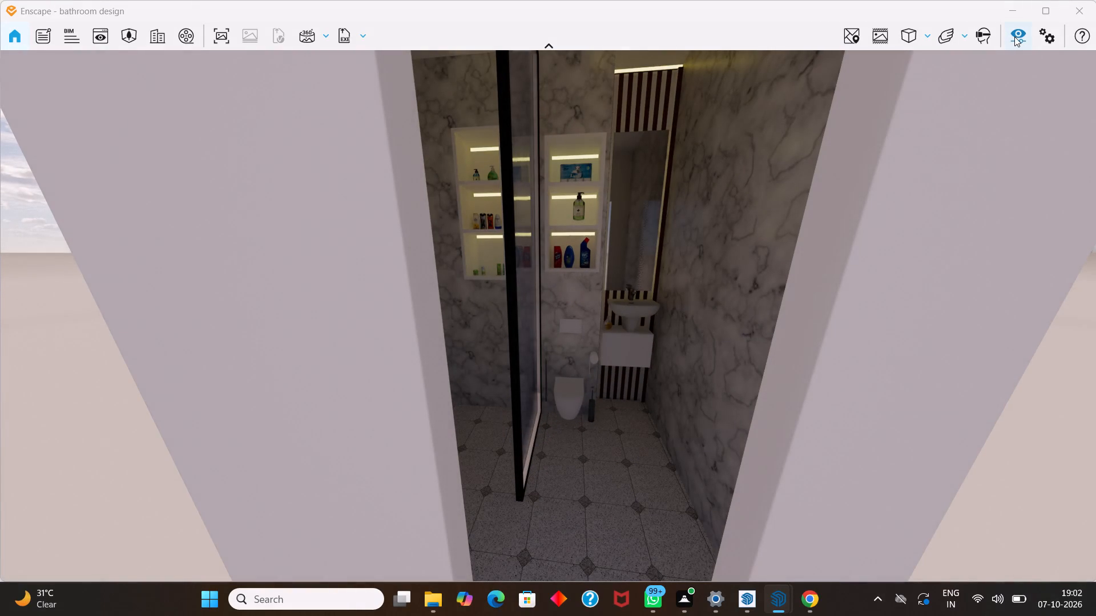
Set the camera exposure to 52% in Enscape's visual settings, keeping Auto Exposure on.
left_click(1014, 37)
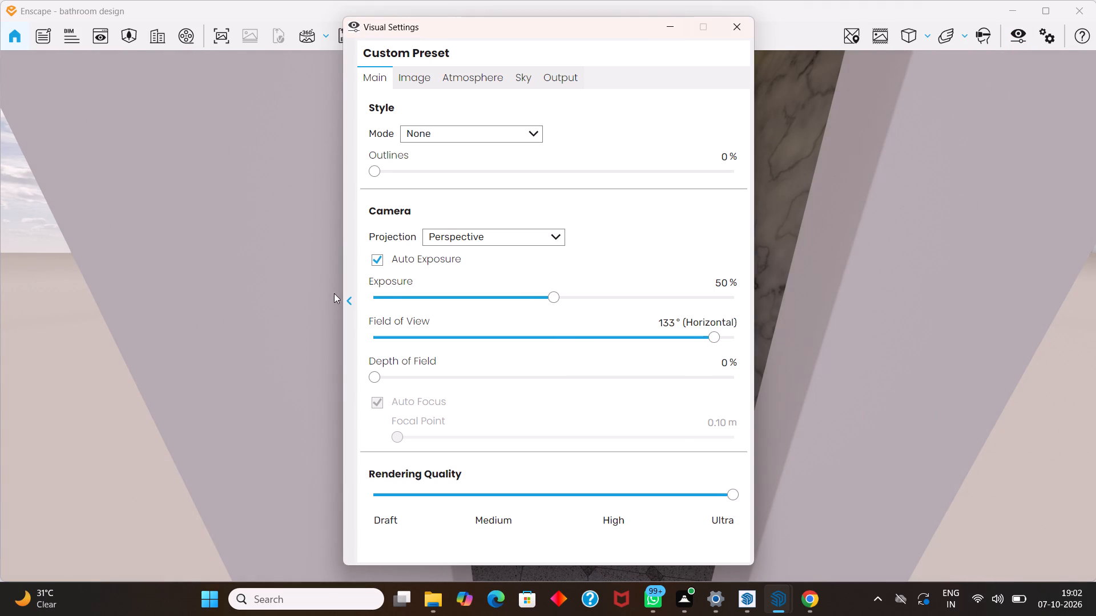
left_click(377, 294)
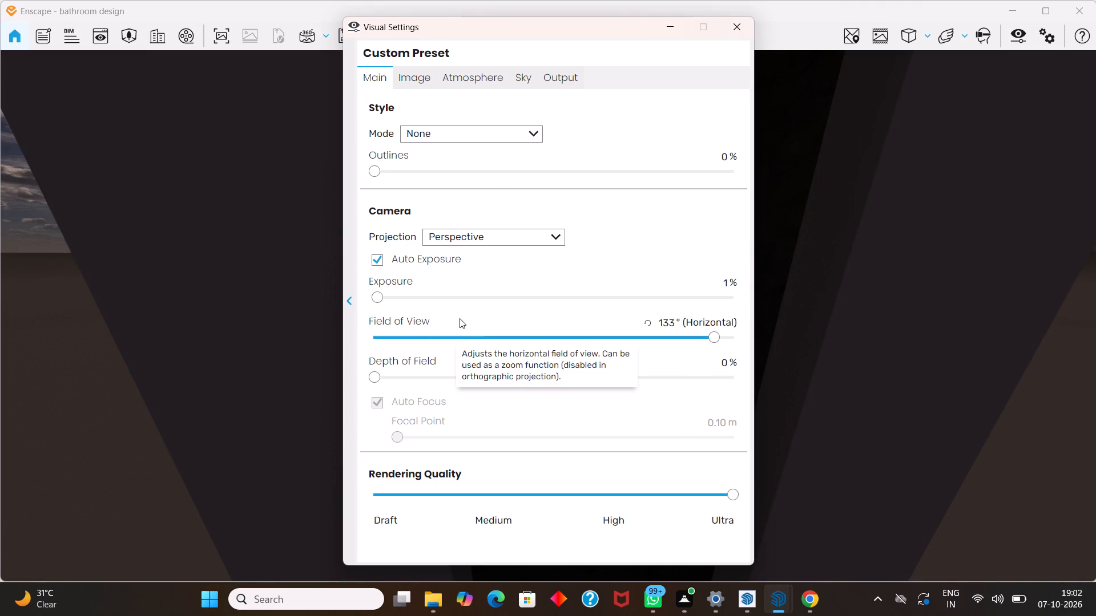
key("ctrl+z")
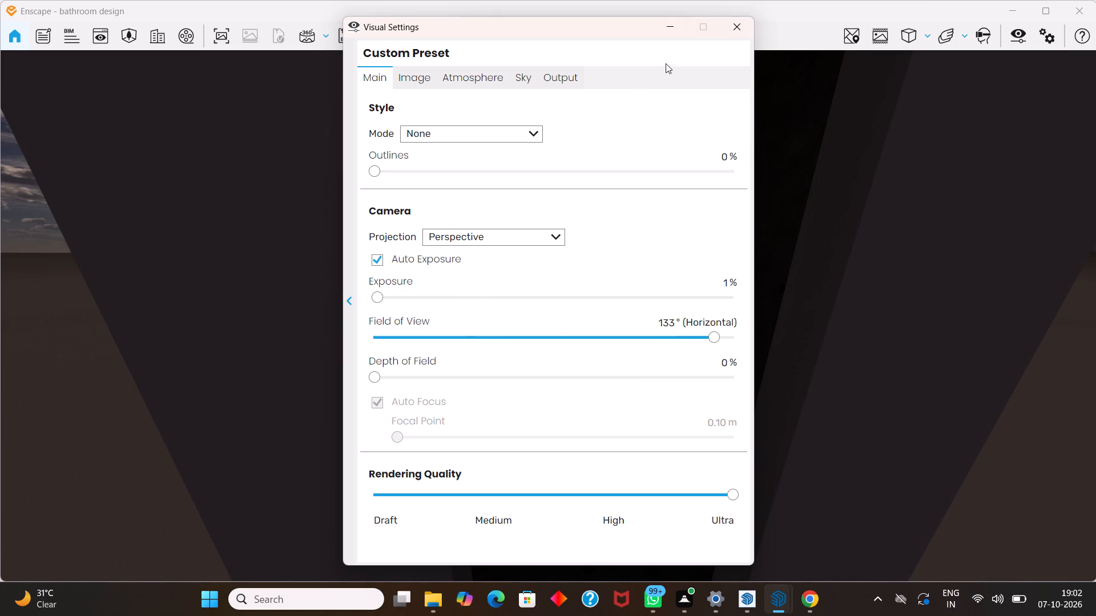
left_click(578, 297)
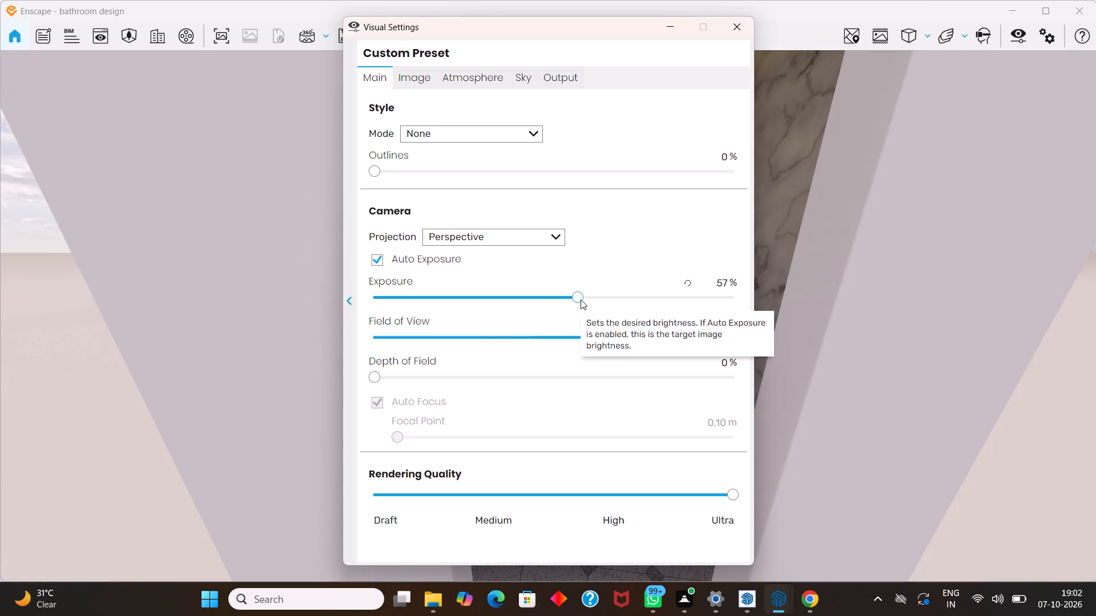
left_click(568, 294)
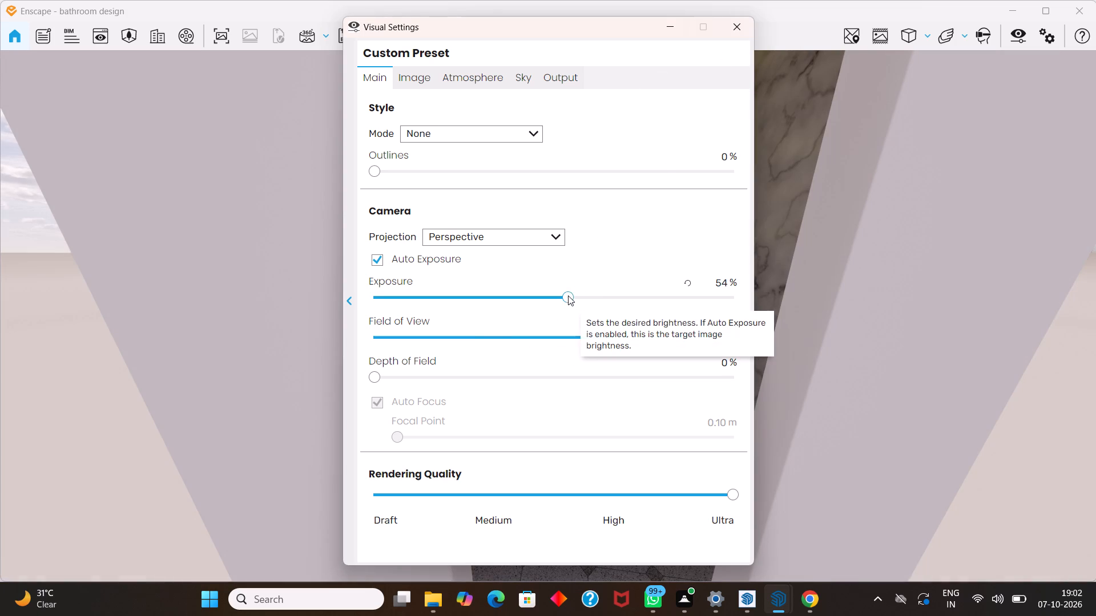
left_click(562, 295)
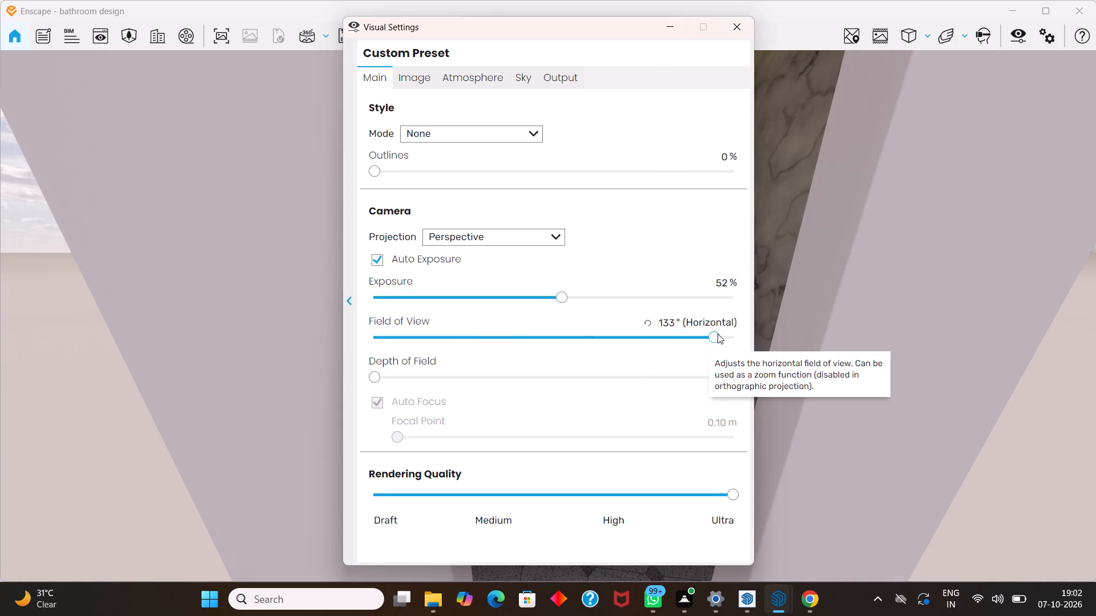
Review the image, atmosphere, sky and output settings of the custom preset, then close the visual settings.
scroll(562, 388, "down", 2)
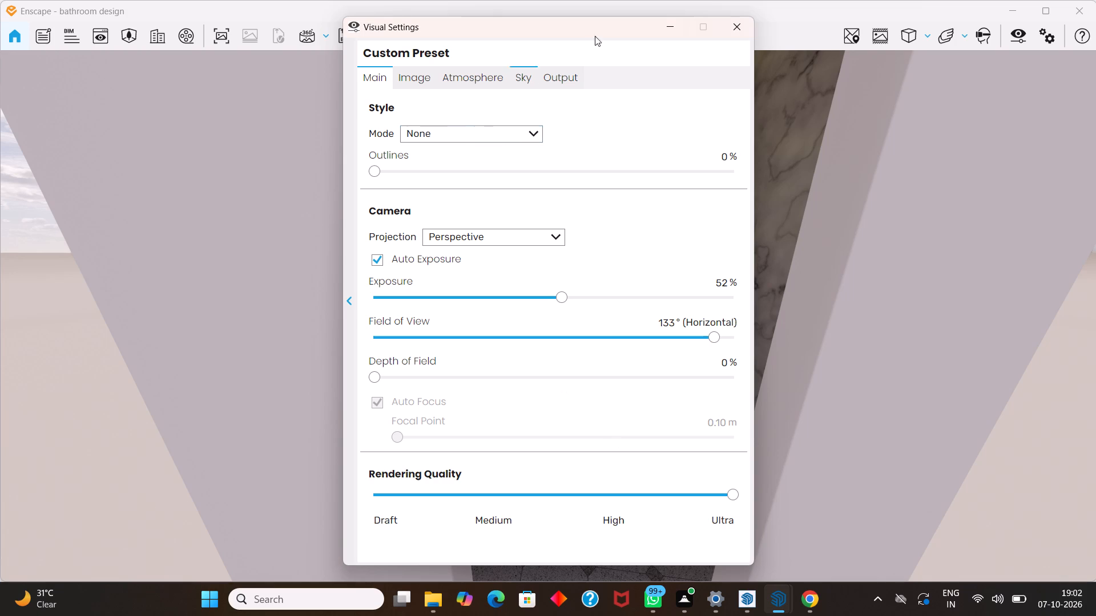
left_click(424, 78)
scroll(440, 208, "up", 2)
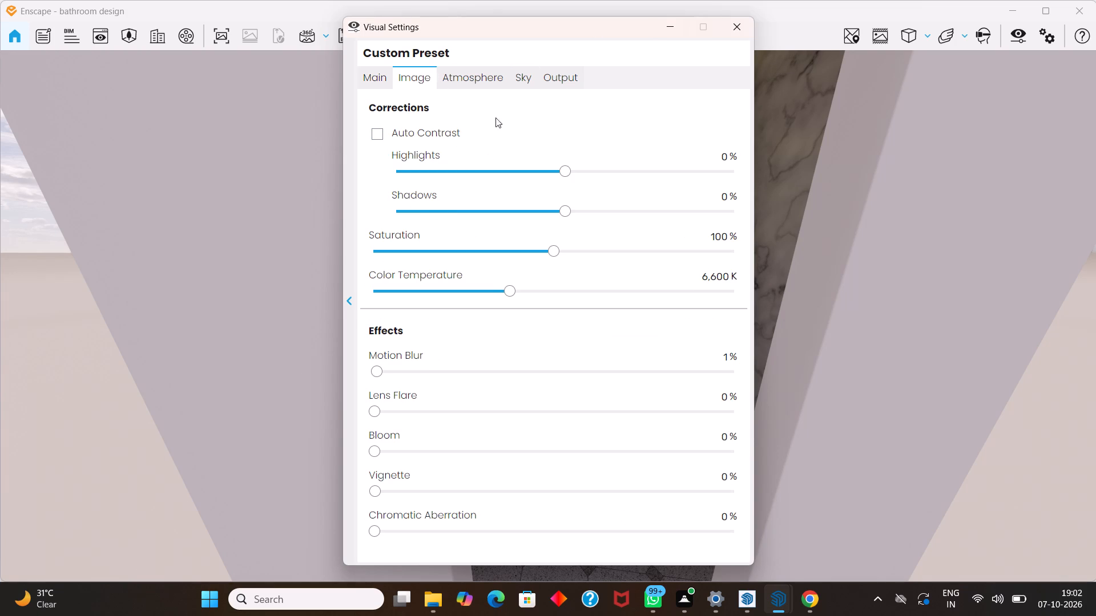
left_click(485, 76)
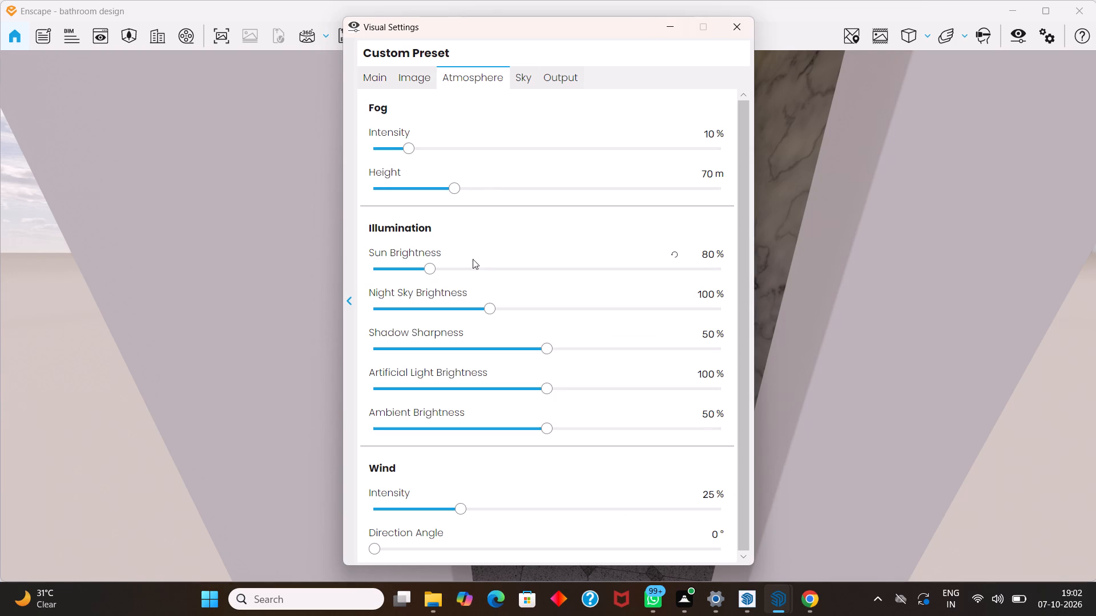
scroll(473, 303, "down", 3)
left_click(527, 84)
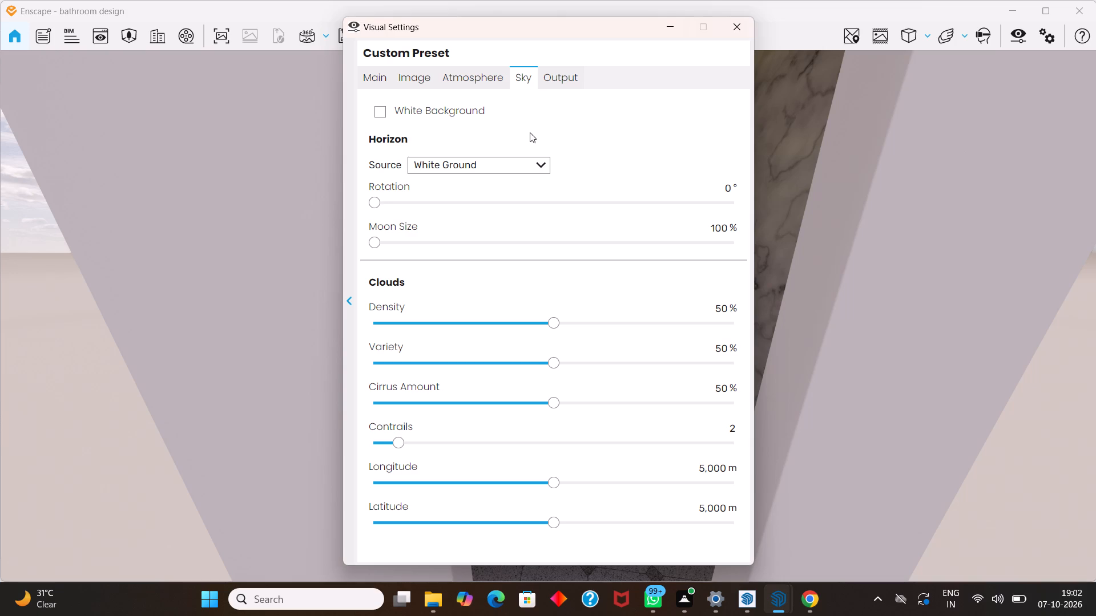
left_click(569, 68)
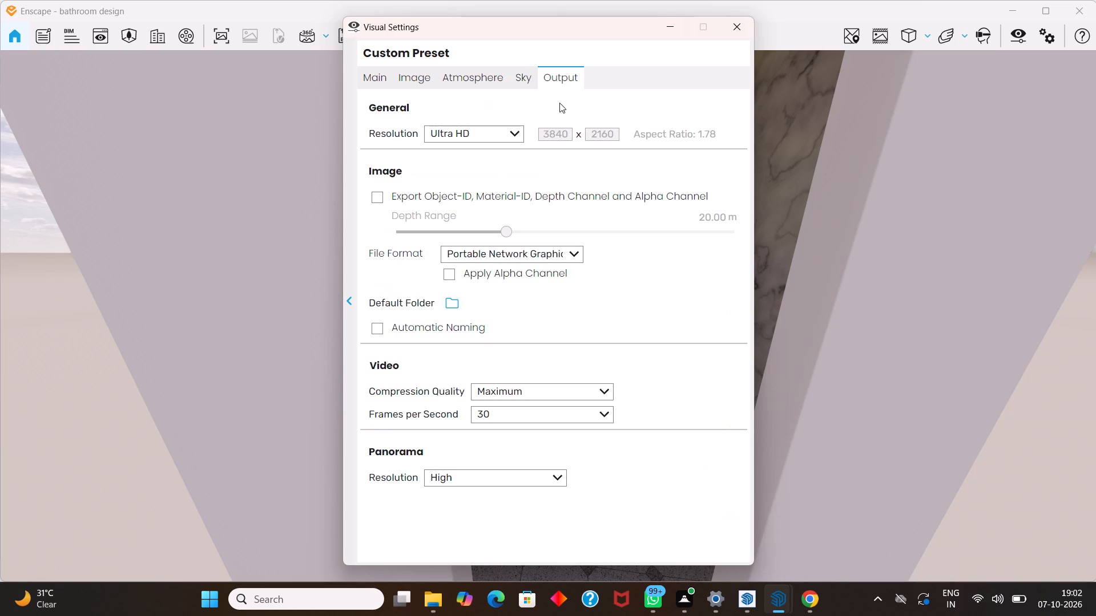
left_click(845, 372)
left_click(734, 27)
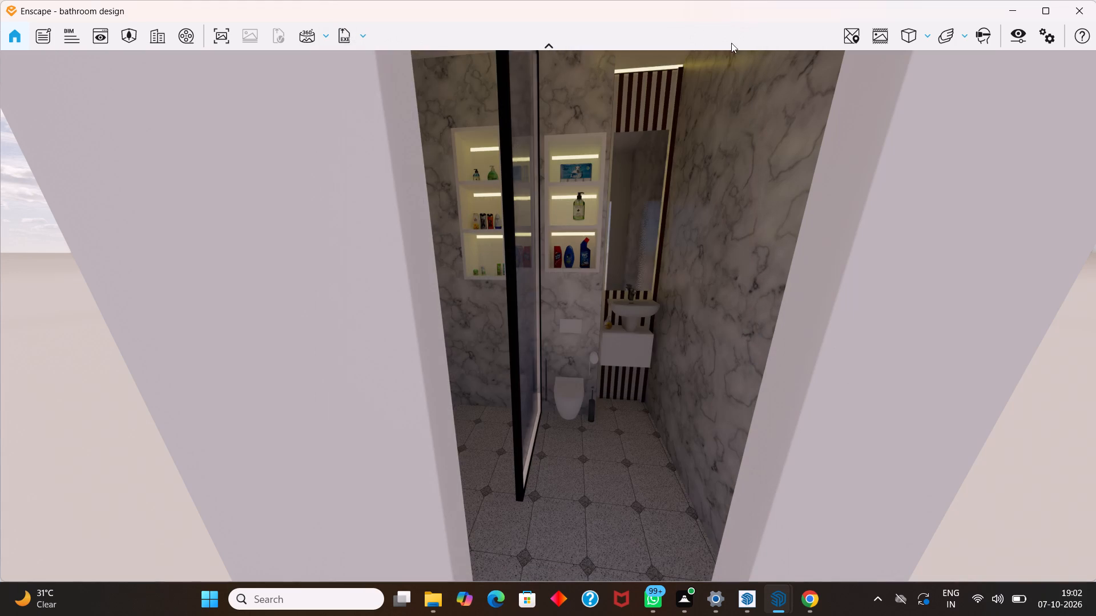
Examine the rendered bathroom block from outside and approach its doorway to check the view into the room.
middle_click_drag(714, 270, 543, 248)
scroll(710, 264, "down", 4)
middle_click_drag(682, 352, 543, 297)
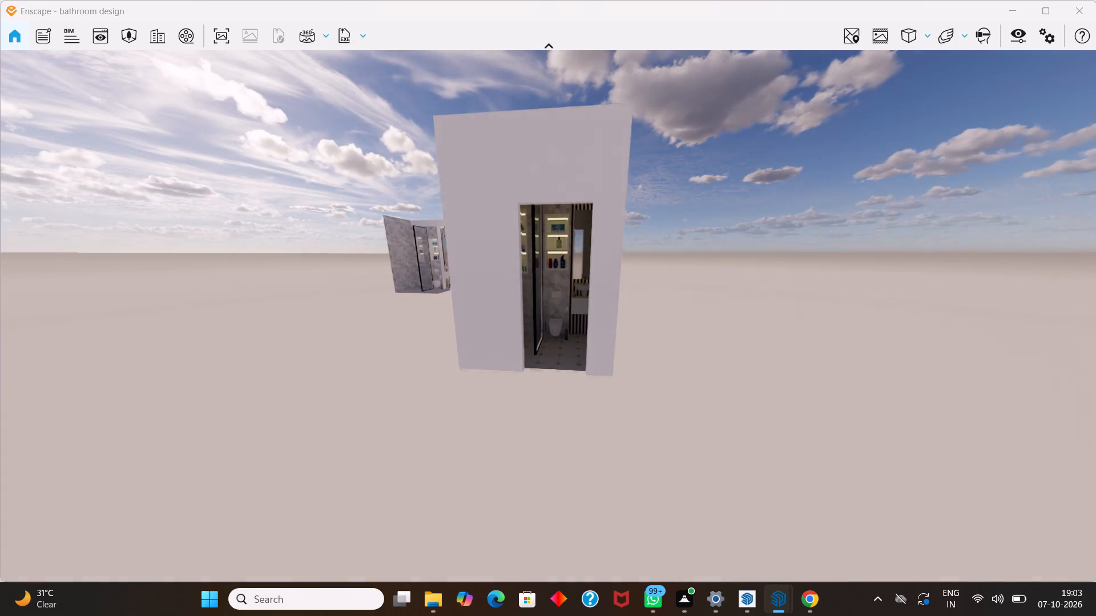
middle_click_drag(543, 297, 551, 248)
middle_click_drag(585, 362, 563, 581)
middle_click(585, 360)
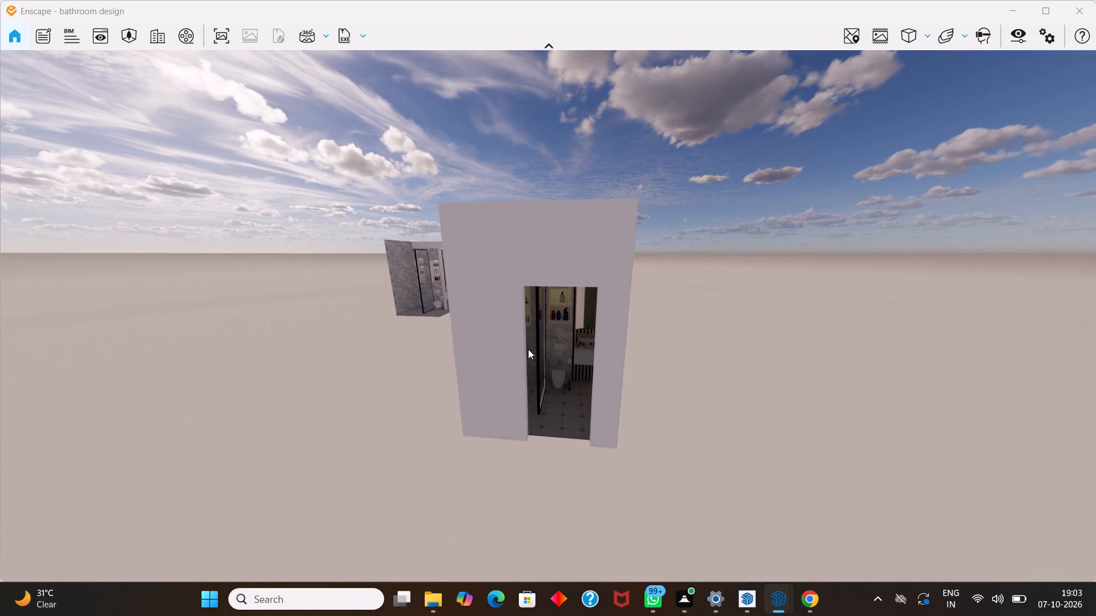
scroll(557, 325, "up", 4)
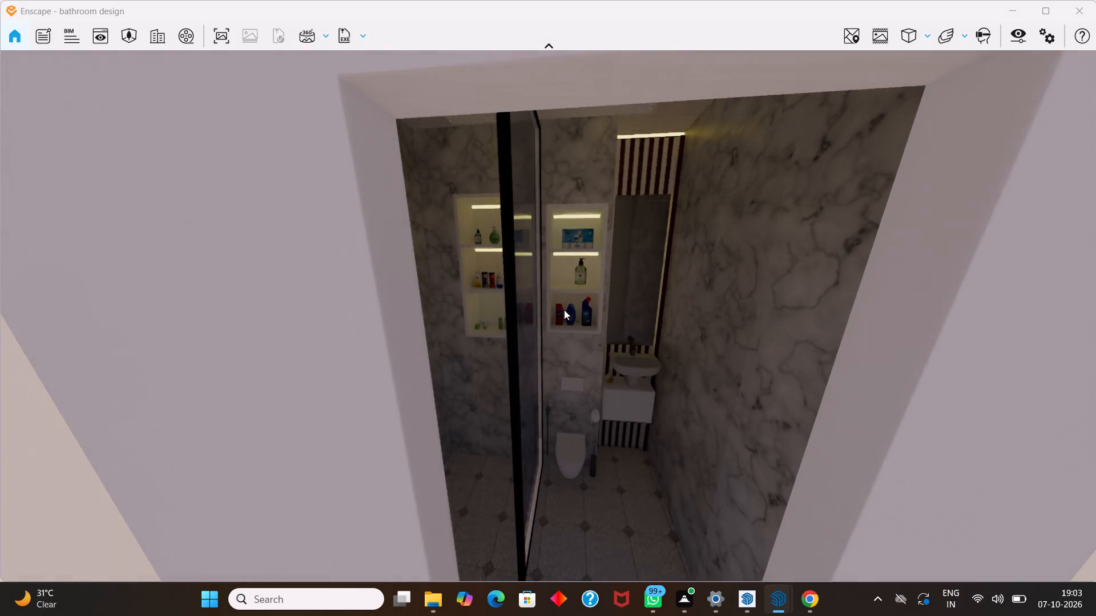
scroll(564, 306, "up", 1)
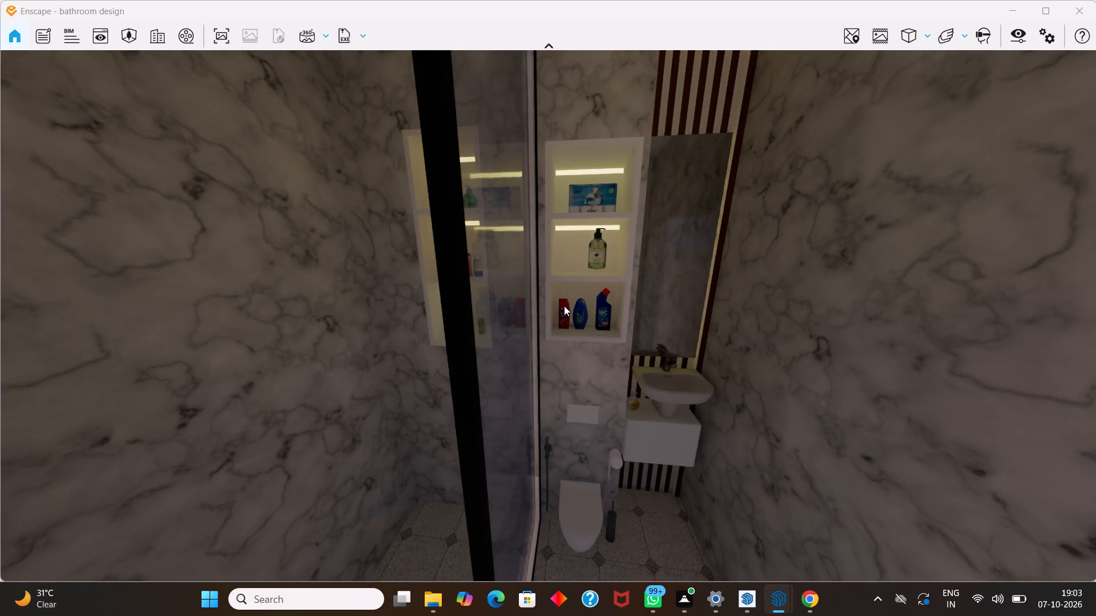
Inspect the rendered interior, from the toilet and washbasin up to the lit niches, glass partition, mirror and ceiling lights.
middle_click_drag(559, 293, 554, 194)
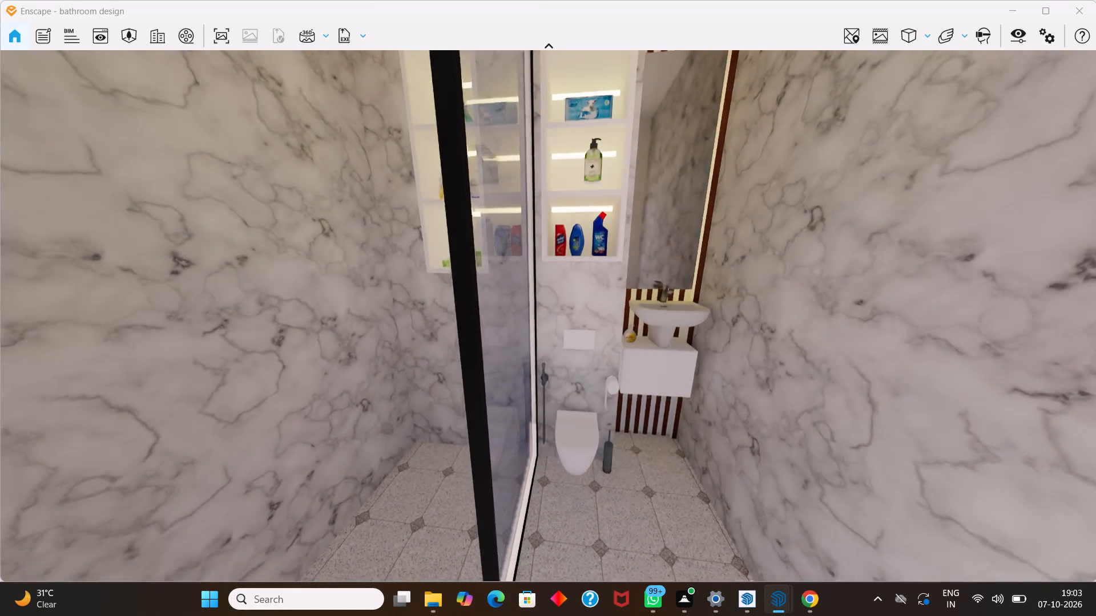
middle_click_drag(554, 194, 559, 212)
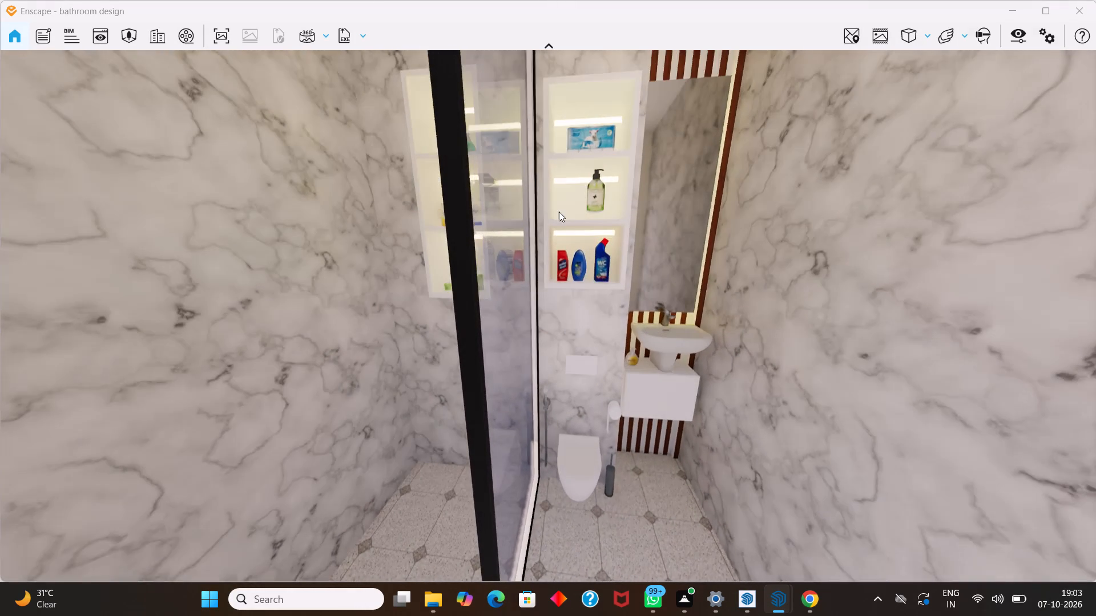
middle_click_drag(559, 212, 559, 218)
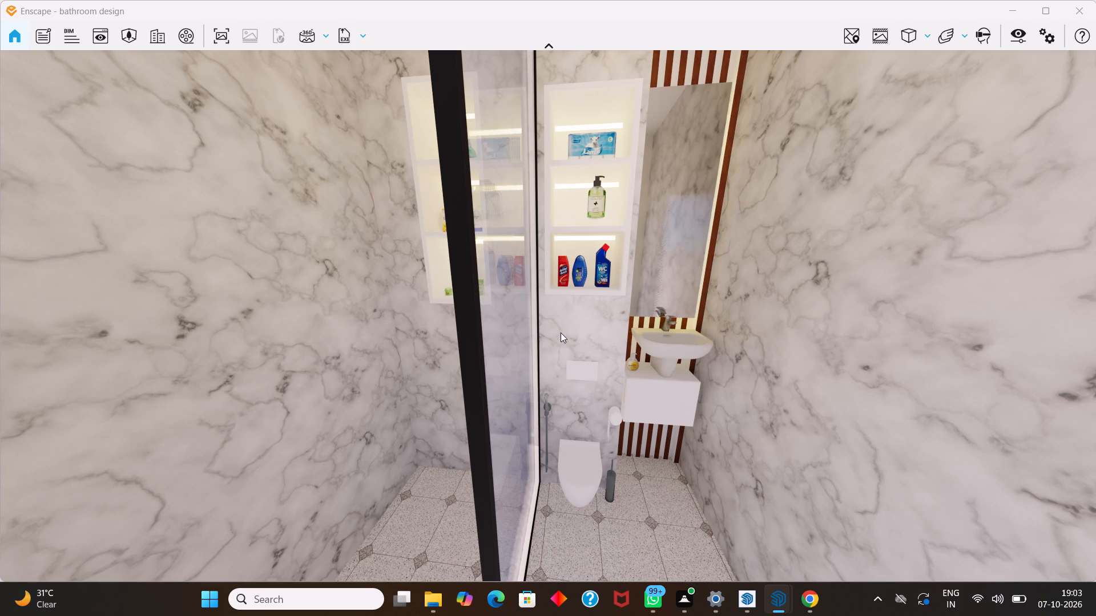
middle_click_drag(558, 327, 590, 500)
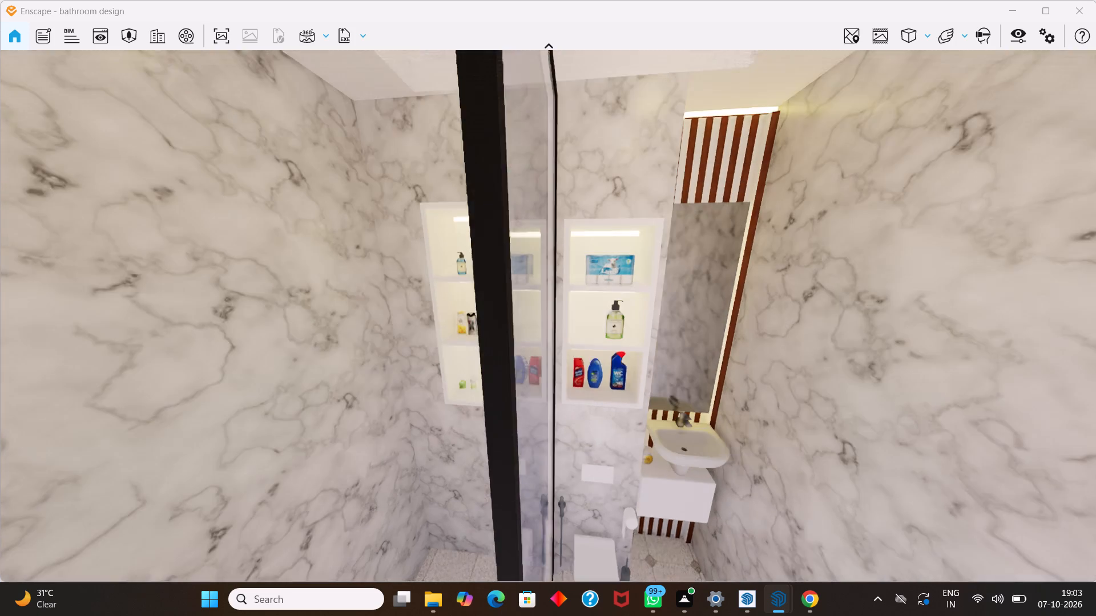
middle_click_drag(590, 500, 642, 581)
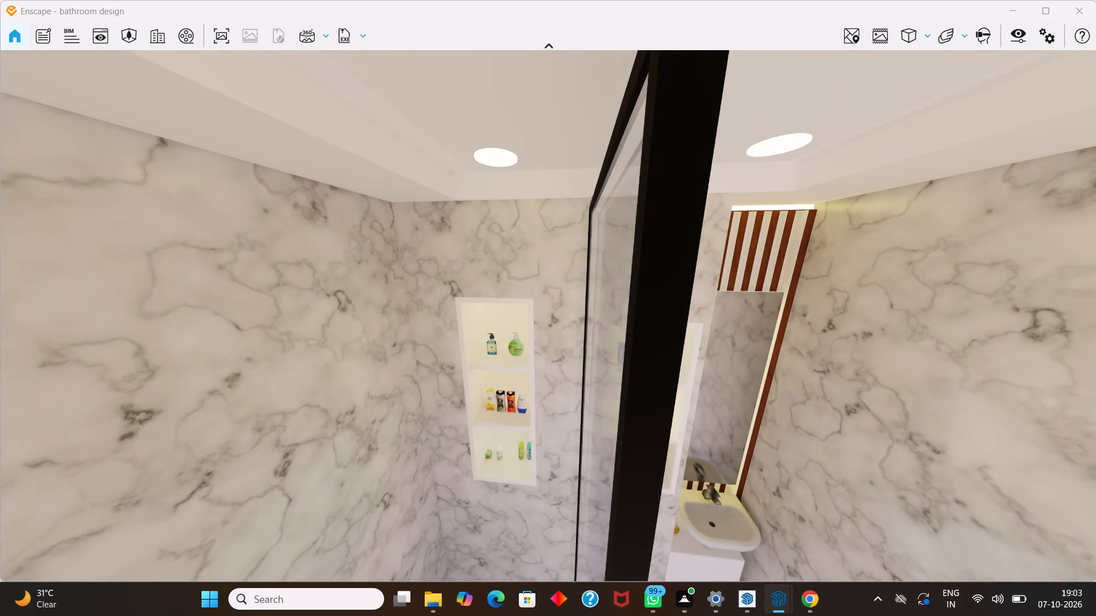
middle_click_drag(642, 581, 642, 581)
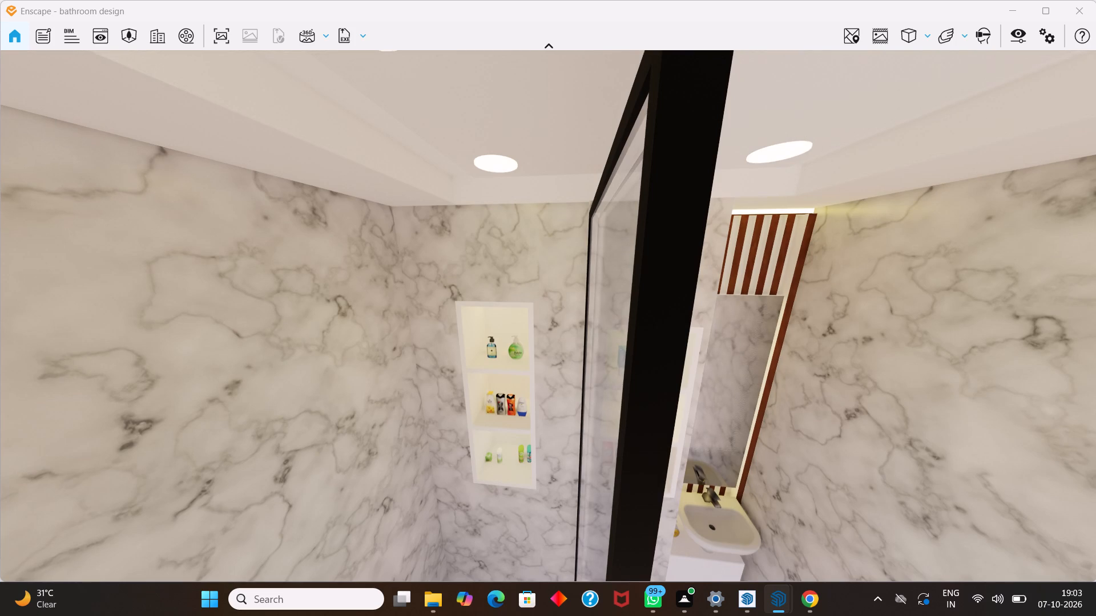
middle_click_drag(642, 581, 609, 544)
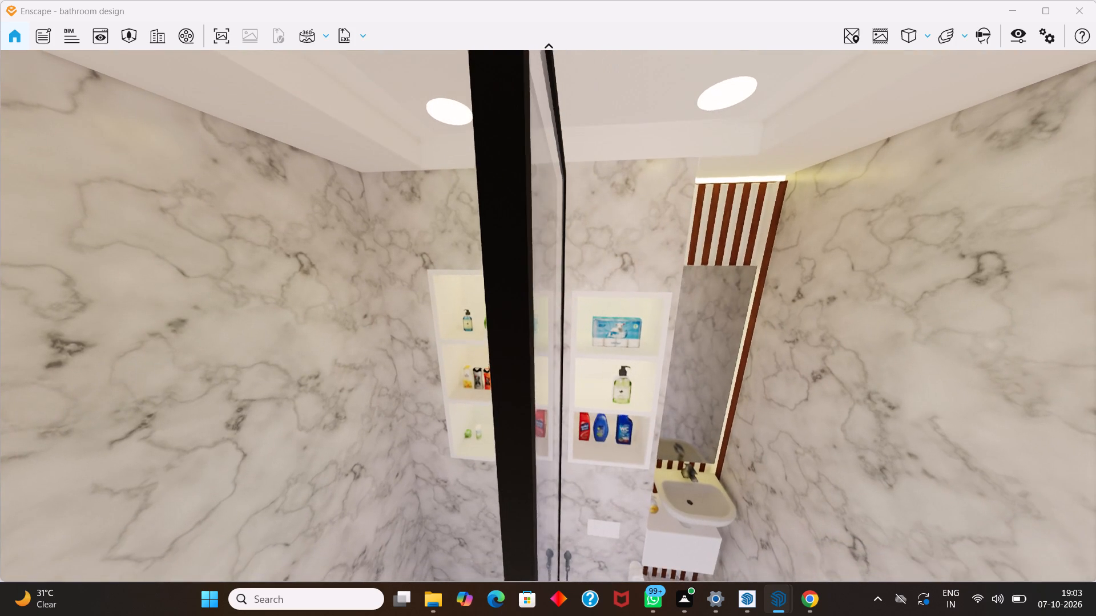
middle_click_drag(609, 544, 682, 563)
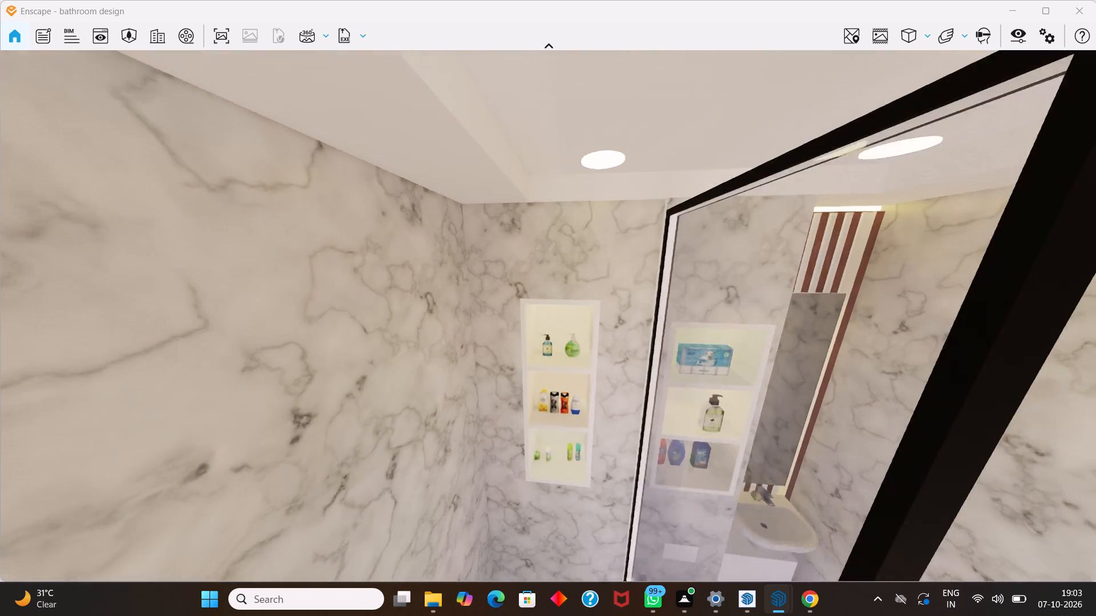
middle_click_drag(682, 563, 736, 568)
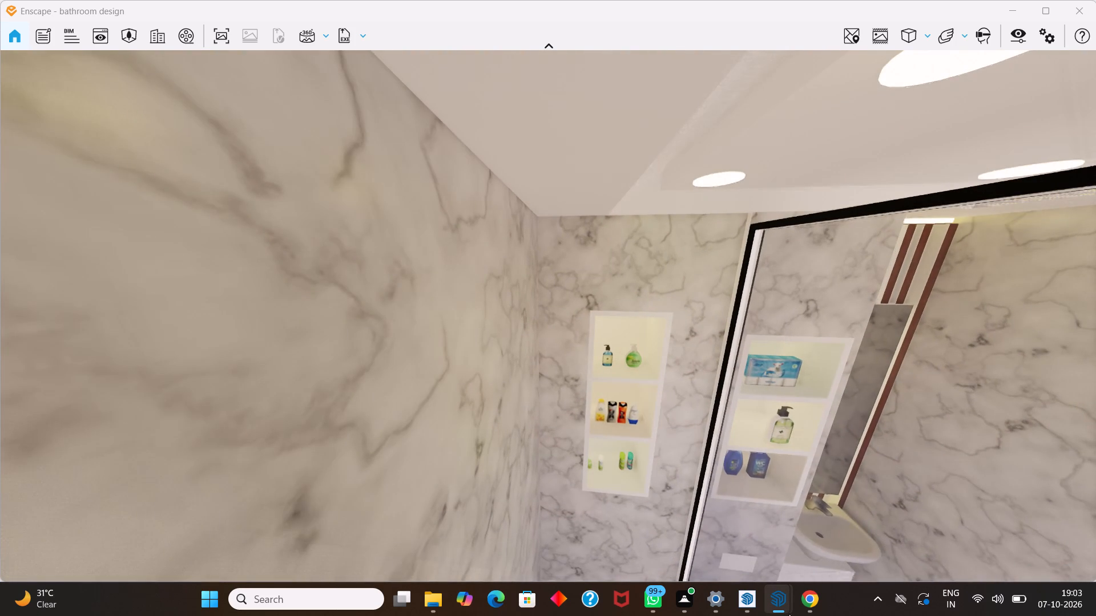
Switch to SketchUp and exit editing of the open-fronted bathroom copy, returning to the overall model.
left_click(722, 514)
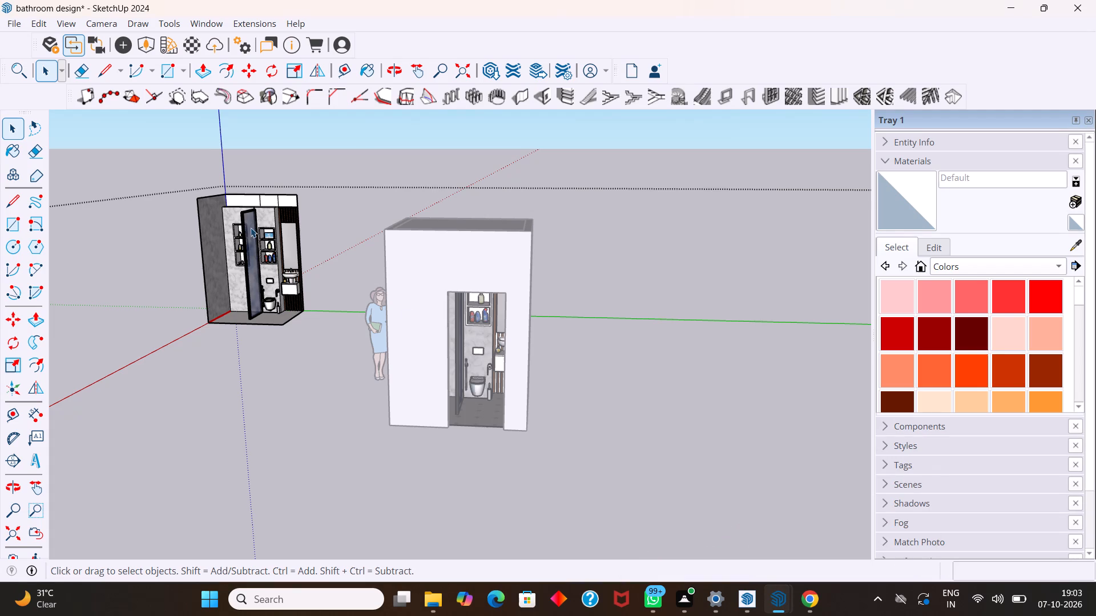
middle_click_drag(364, 297, 357, 137)
middle_click(357, 137)
scroll(486, 297, "up", 1)
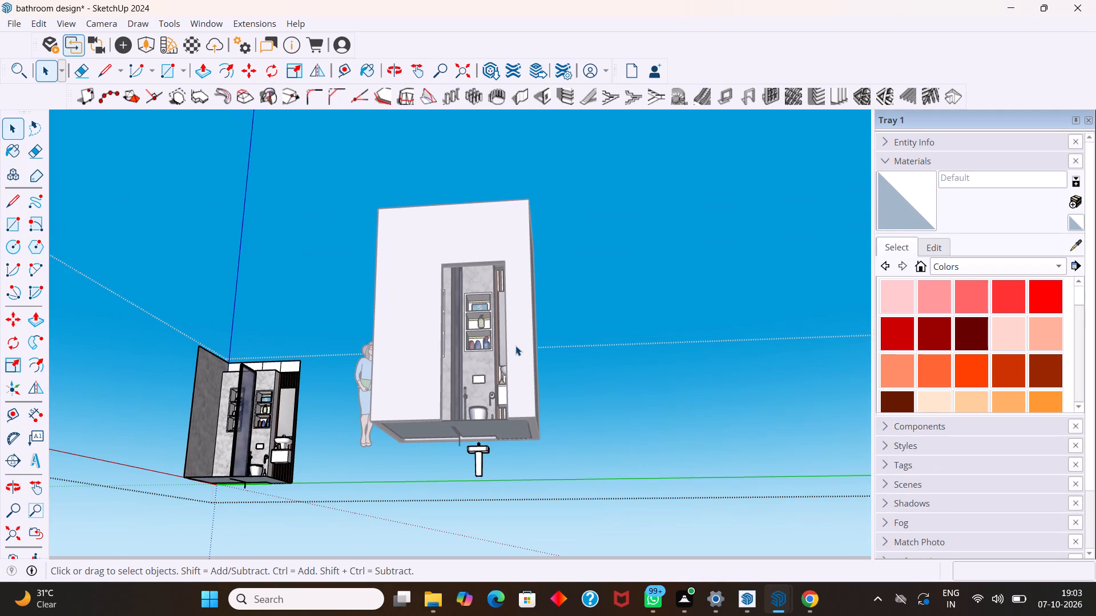
left_click(517, 348)
middle_click_drag(539, 266, 565, 367)
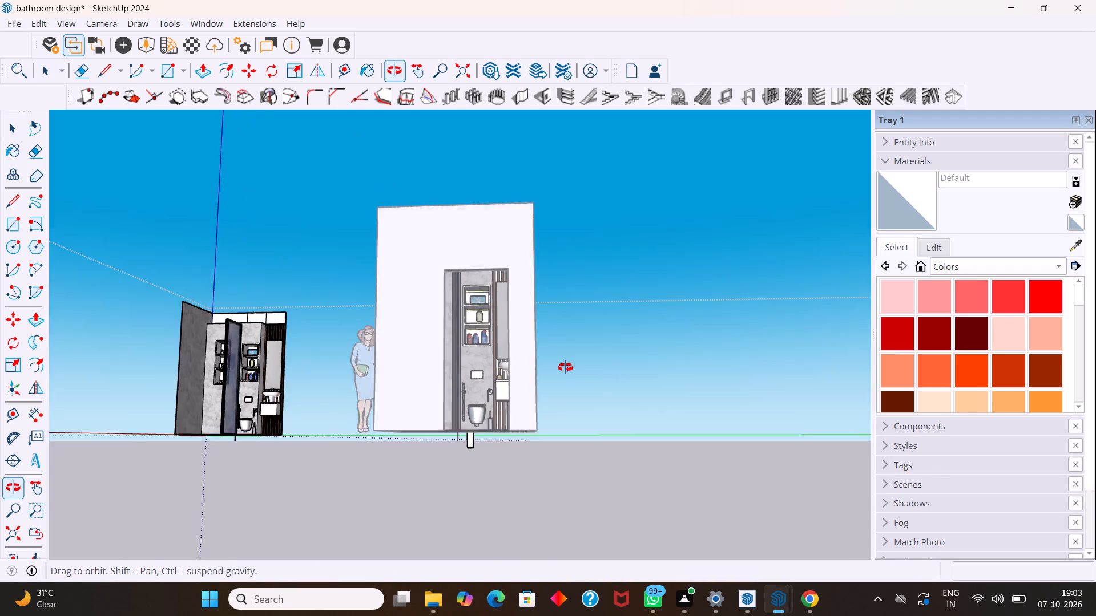
middle_click_drag(565, 367, 581, 439)
left_click(503, 457)
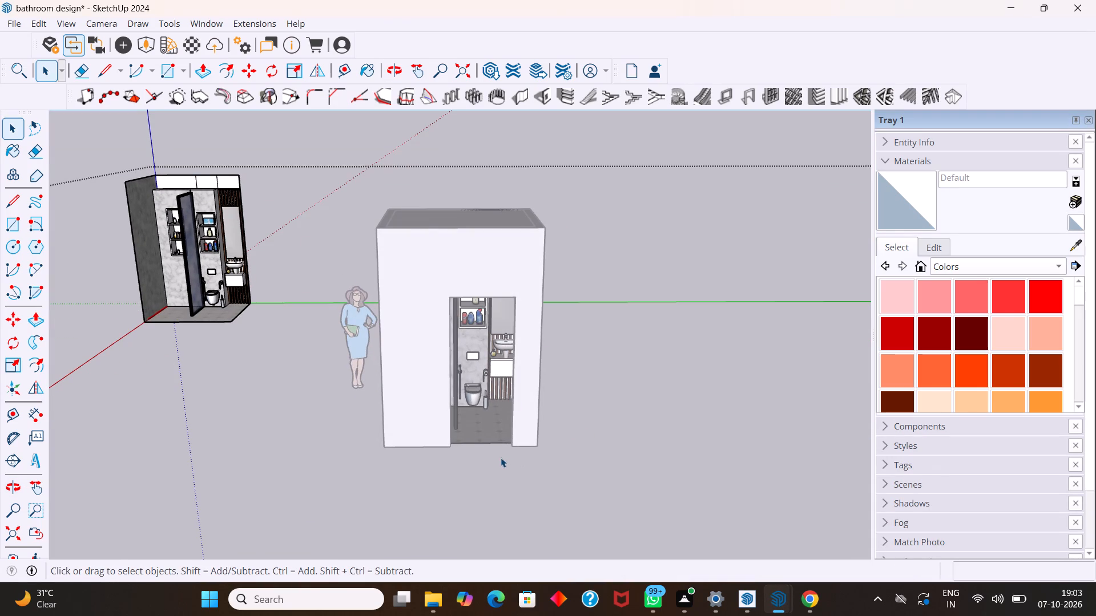
left_click(658, 480)
left_click(144, 229)
left_click_drag(231, 416, 231, 411)
key("space")
double_click(207, 406)
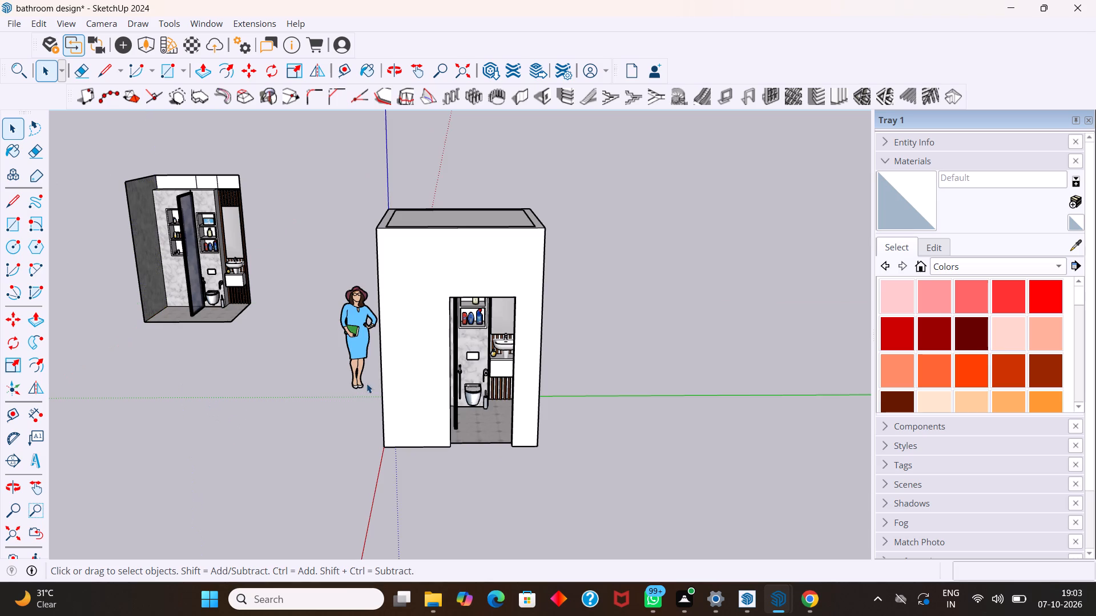
Draw a 4' 4" by about 2 1/16" rectangle on the ceiling underside along the back marble wall of the enclosed room.
middle_click_drag(375, 384, 322, 272)
scroll(509, 275, "up", 7)
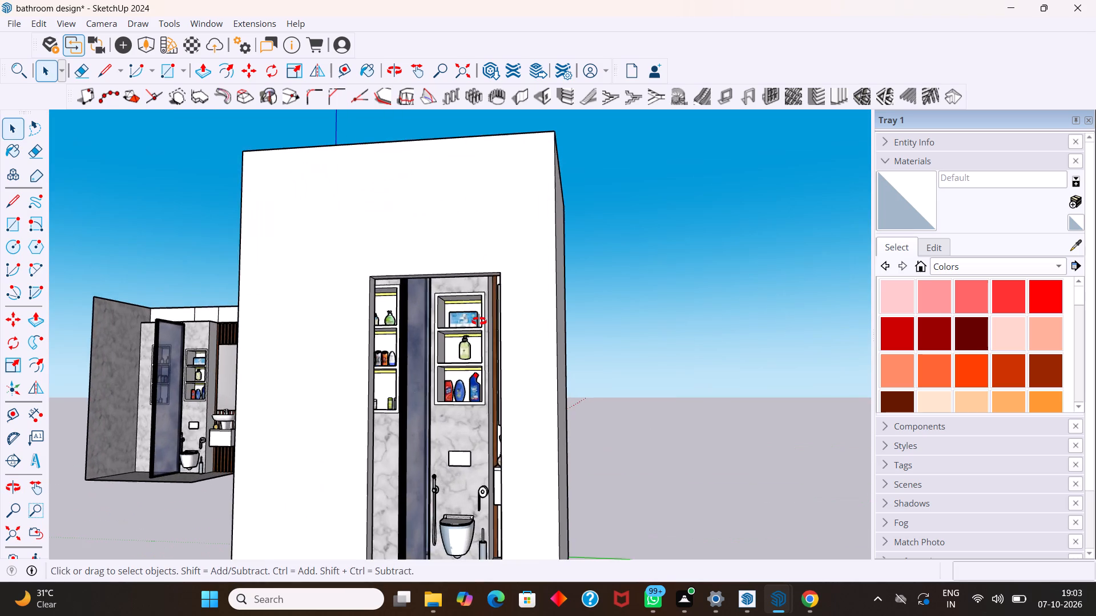
middle_click_drag(479, 319, 334, 218)
middle_click(334, 219)
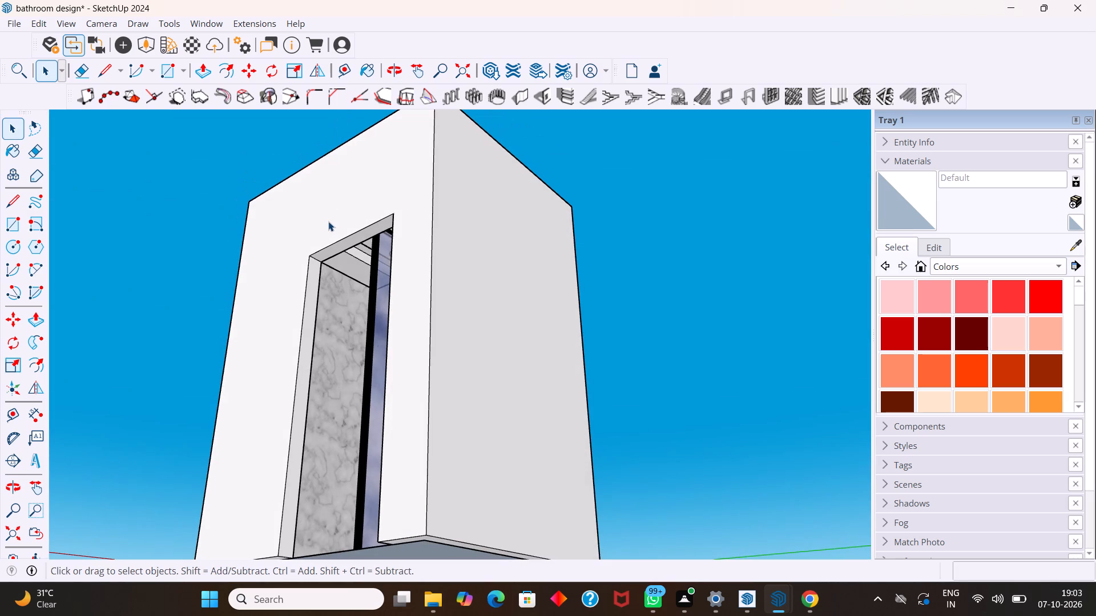
scroll(333, 240, "up", 2)
middle_click(347, 264)
scroll(347, 264, "up", 2)
middle_click(347, 262)
middle_click_drag(341, 258, 292, 216)
middle_click(292, 216)
scroll(292, 216, "up", 1)
scroll(324, 258, "up", 8)
middle_click_drag(312, 261, 203, 242)
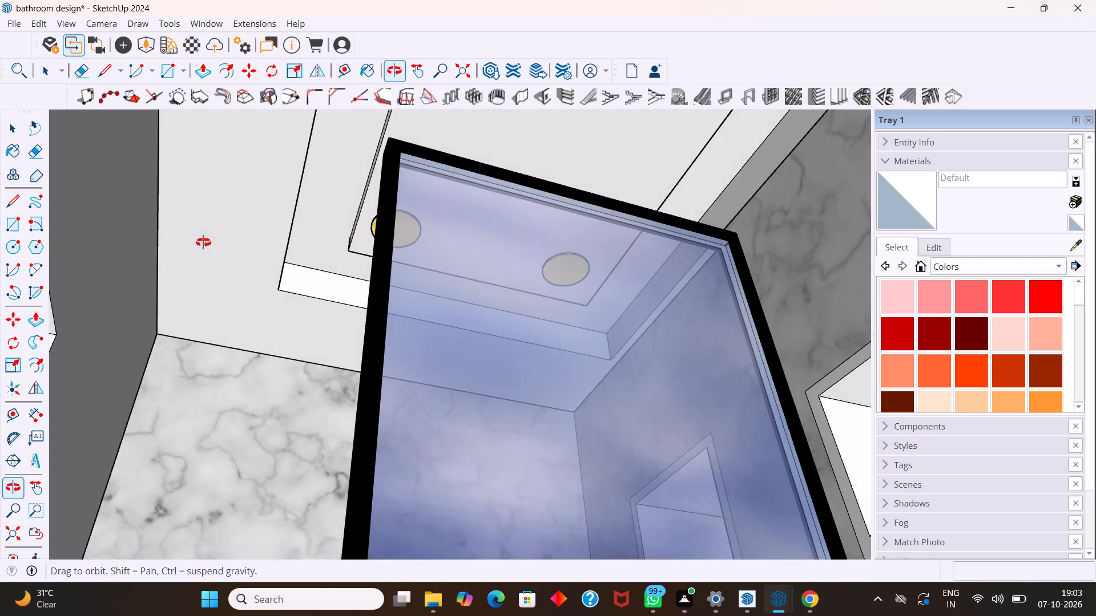
middle_click_drag(203, 242, 285, 311)
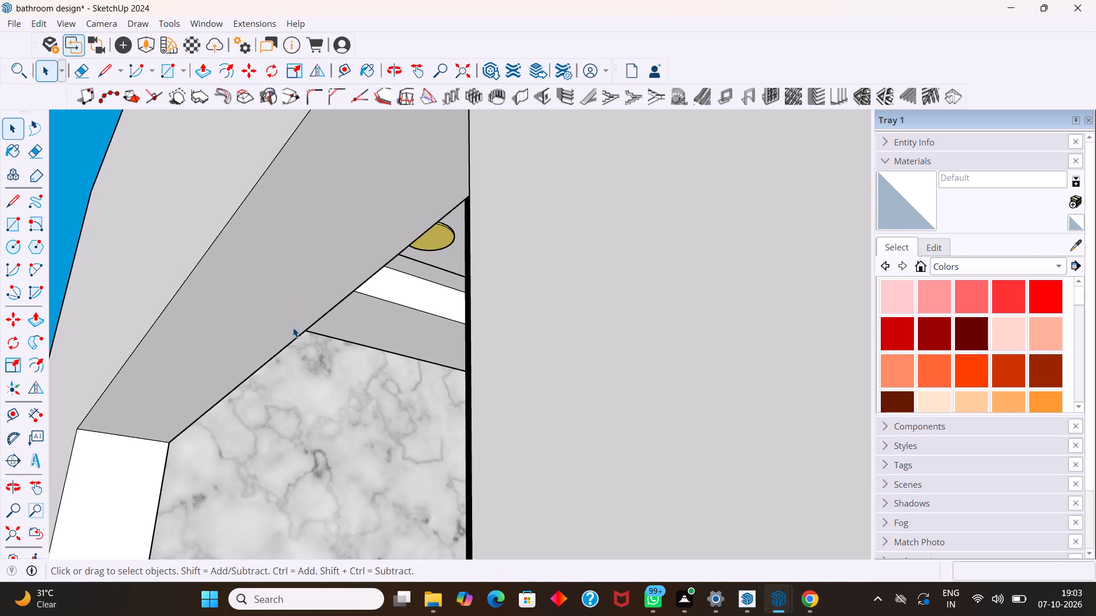
scroll(313, 338, "up", 4)
middle_click_drag(357, 349, 350, 345)
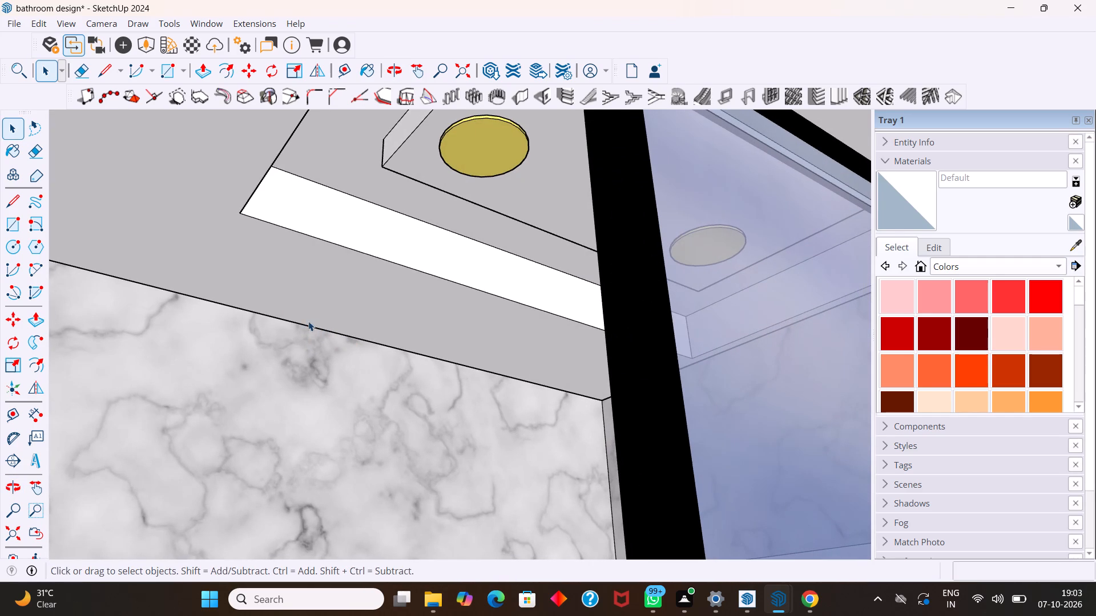
key("r")
middle_click_drag(281, 317, 252, 303)
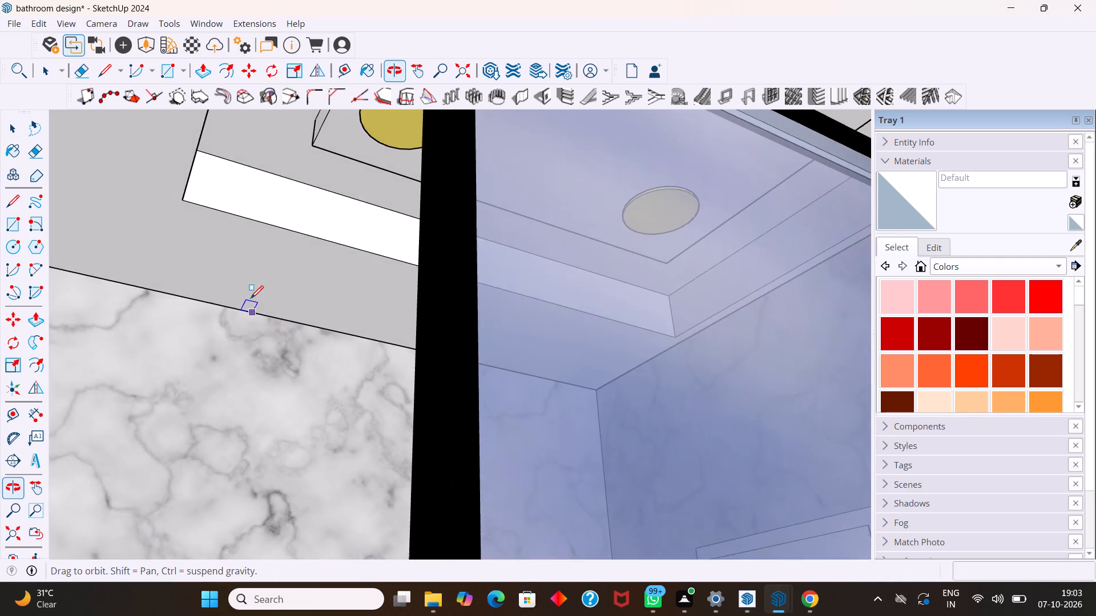
middle_click_drag(281, 309, 333, 365)
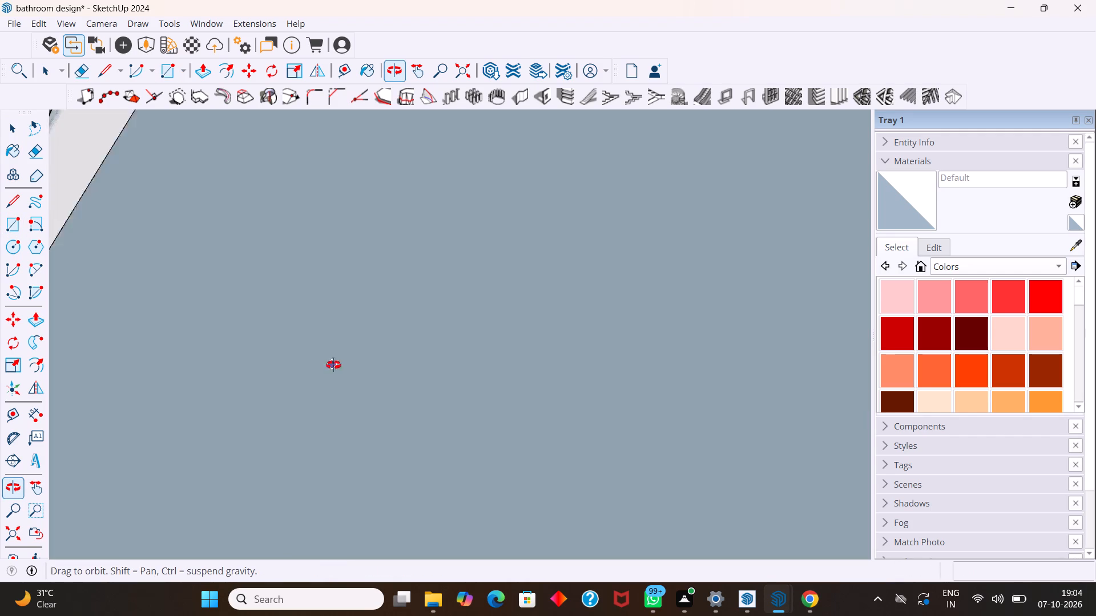
middle_click_drag(333, 365, 302, 361)
scroll(378, 372, "up", 4)
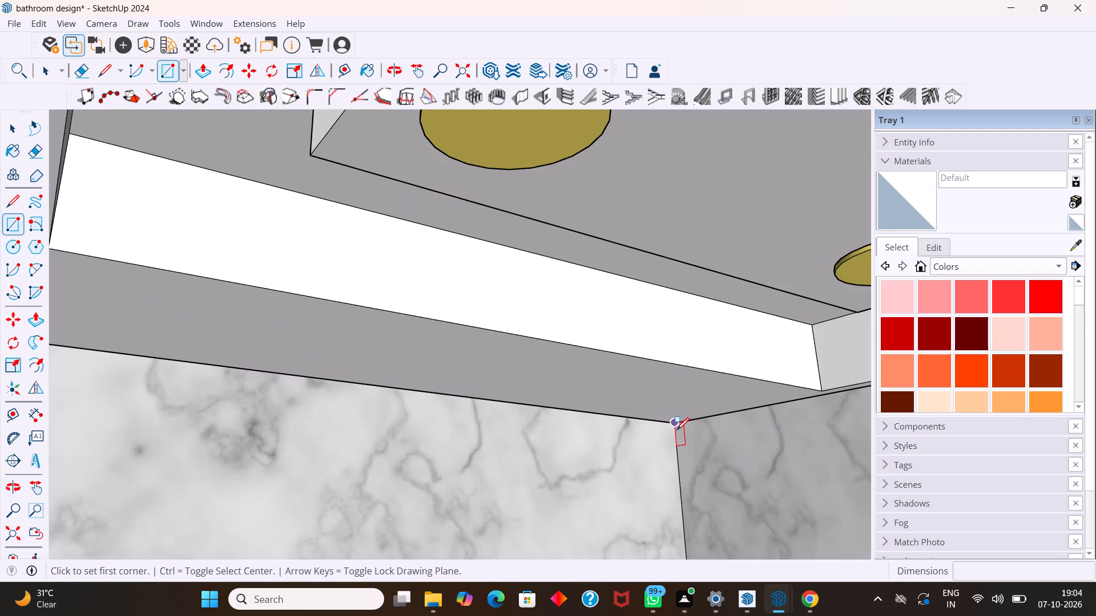
left_click(674, 422)
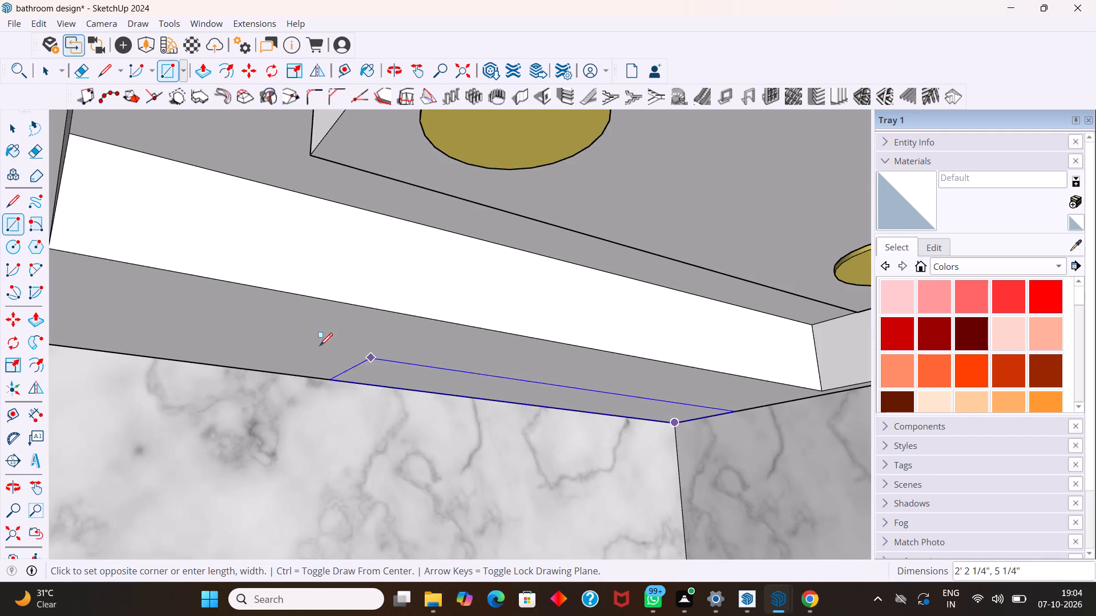
scroll(162, 328, "down", 2)
middle_click_drag(146, 327, 252, 353)
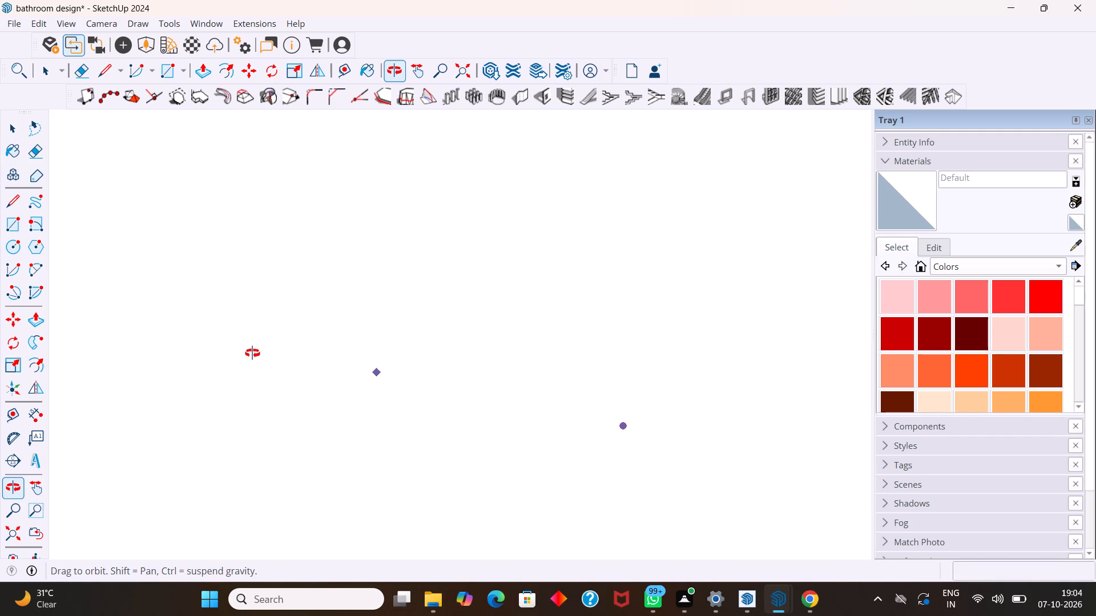
middle_click_drag(252, 353, 233, 345)
scroll(221, 342, "down", 1)
middle_click_drag(204, 349, 160, 353)
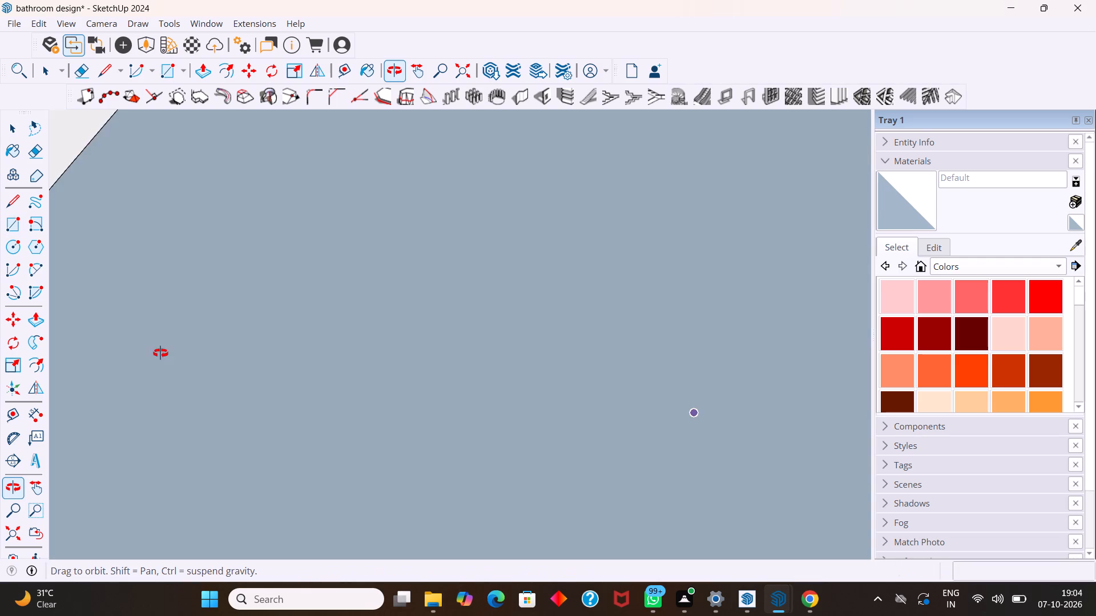
middle_click_drag(160, 353, 40, 350)
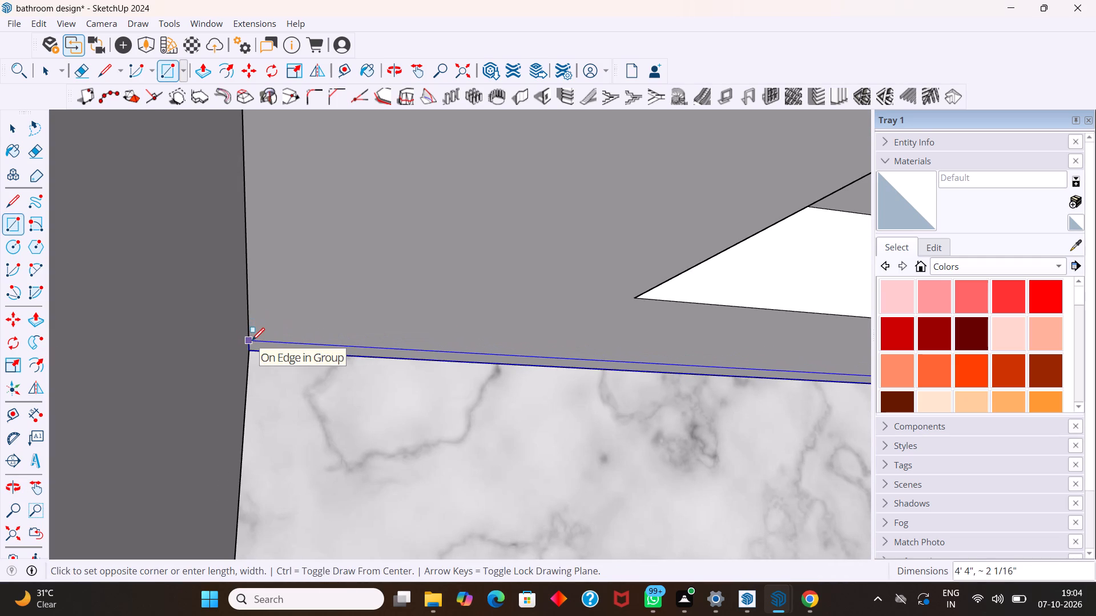
left_click(252, 341)
key("space")
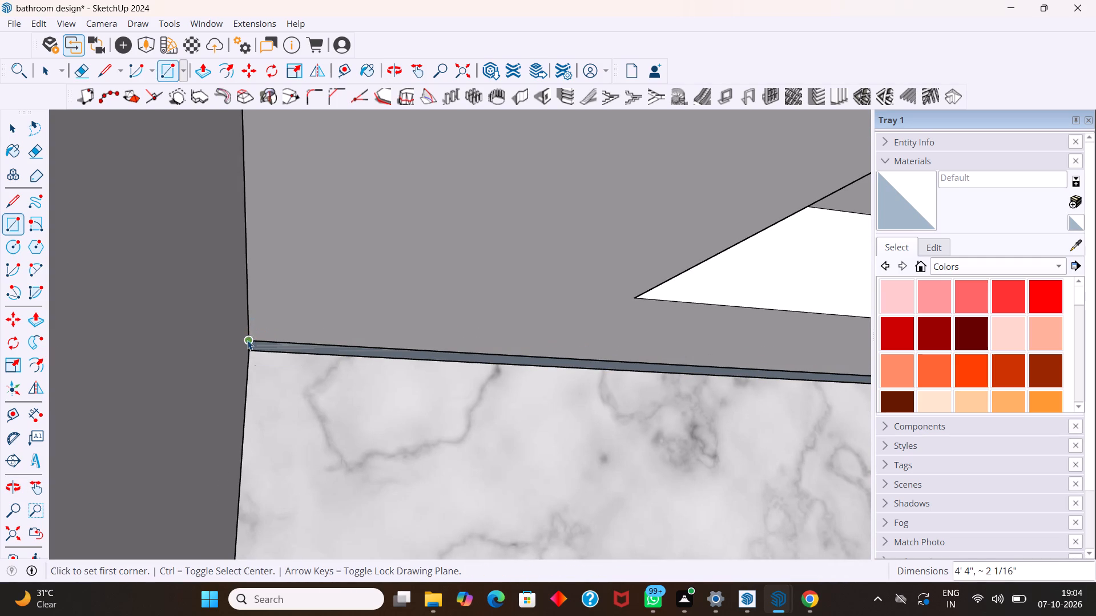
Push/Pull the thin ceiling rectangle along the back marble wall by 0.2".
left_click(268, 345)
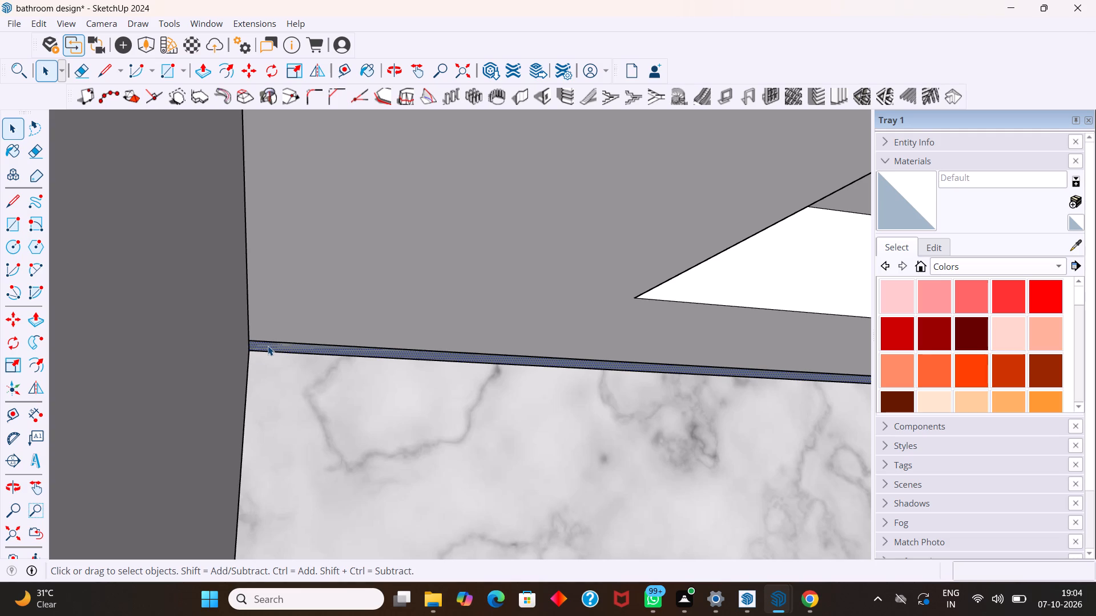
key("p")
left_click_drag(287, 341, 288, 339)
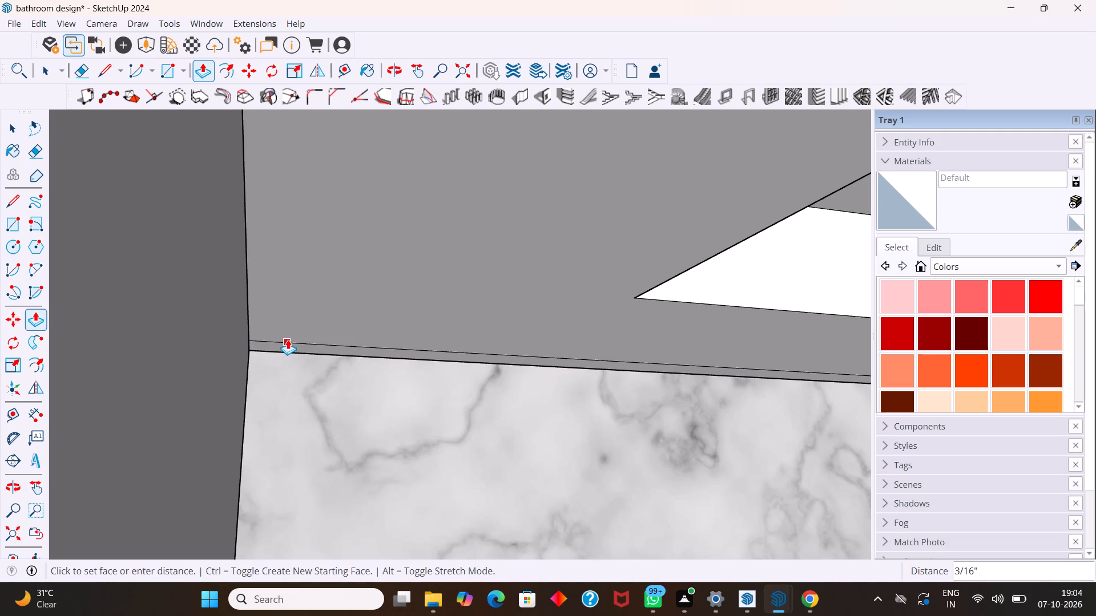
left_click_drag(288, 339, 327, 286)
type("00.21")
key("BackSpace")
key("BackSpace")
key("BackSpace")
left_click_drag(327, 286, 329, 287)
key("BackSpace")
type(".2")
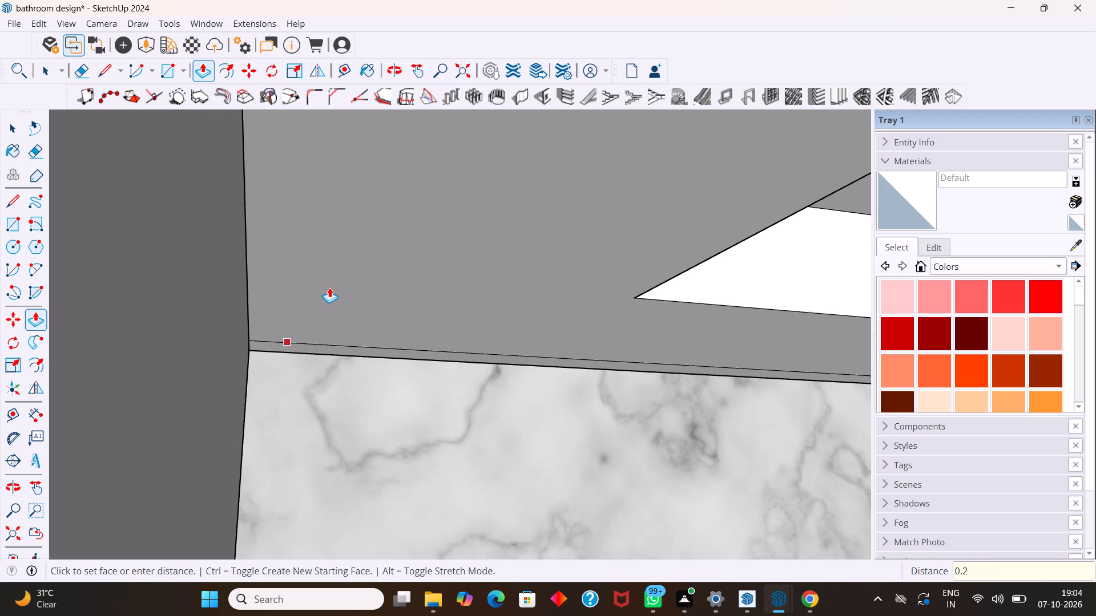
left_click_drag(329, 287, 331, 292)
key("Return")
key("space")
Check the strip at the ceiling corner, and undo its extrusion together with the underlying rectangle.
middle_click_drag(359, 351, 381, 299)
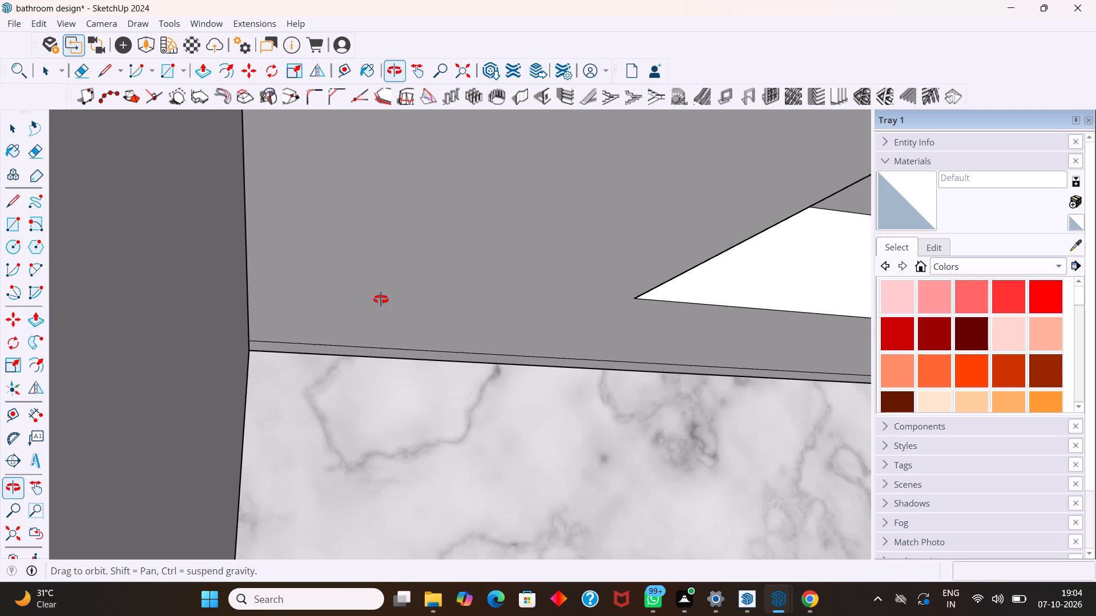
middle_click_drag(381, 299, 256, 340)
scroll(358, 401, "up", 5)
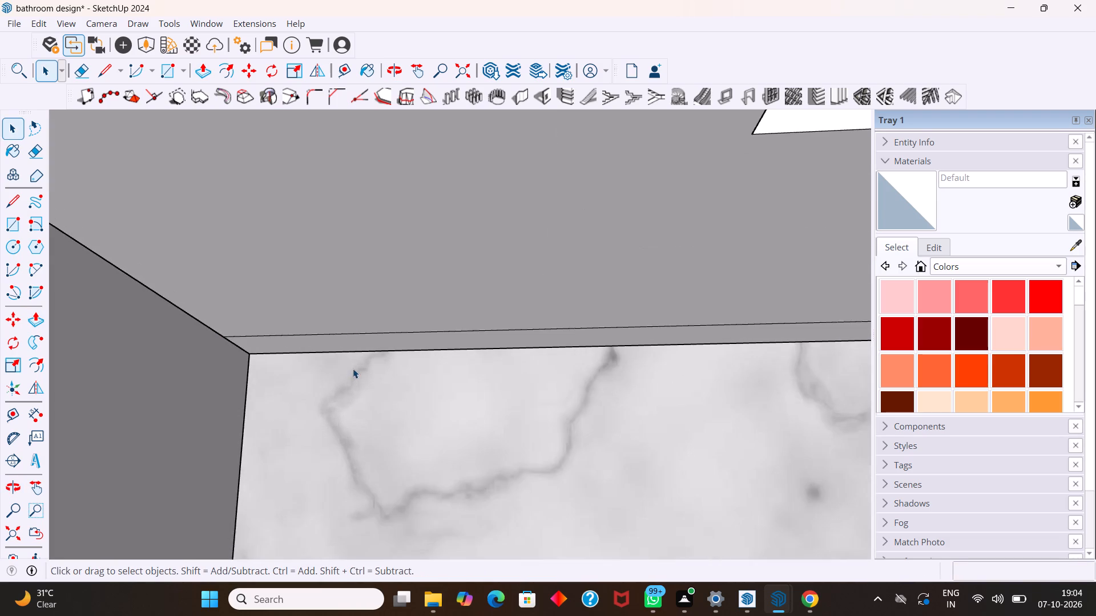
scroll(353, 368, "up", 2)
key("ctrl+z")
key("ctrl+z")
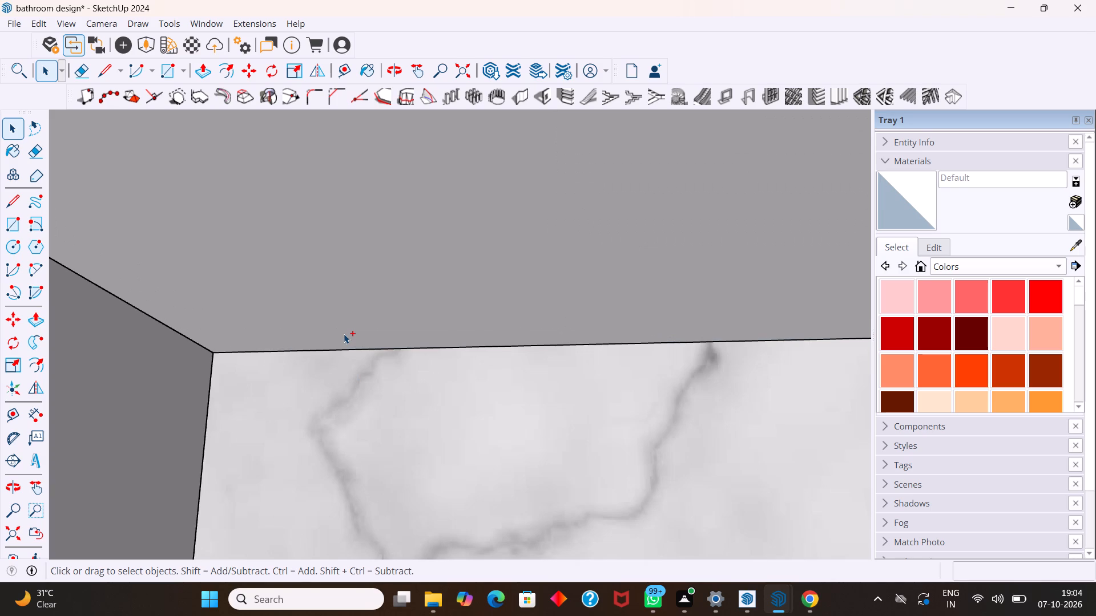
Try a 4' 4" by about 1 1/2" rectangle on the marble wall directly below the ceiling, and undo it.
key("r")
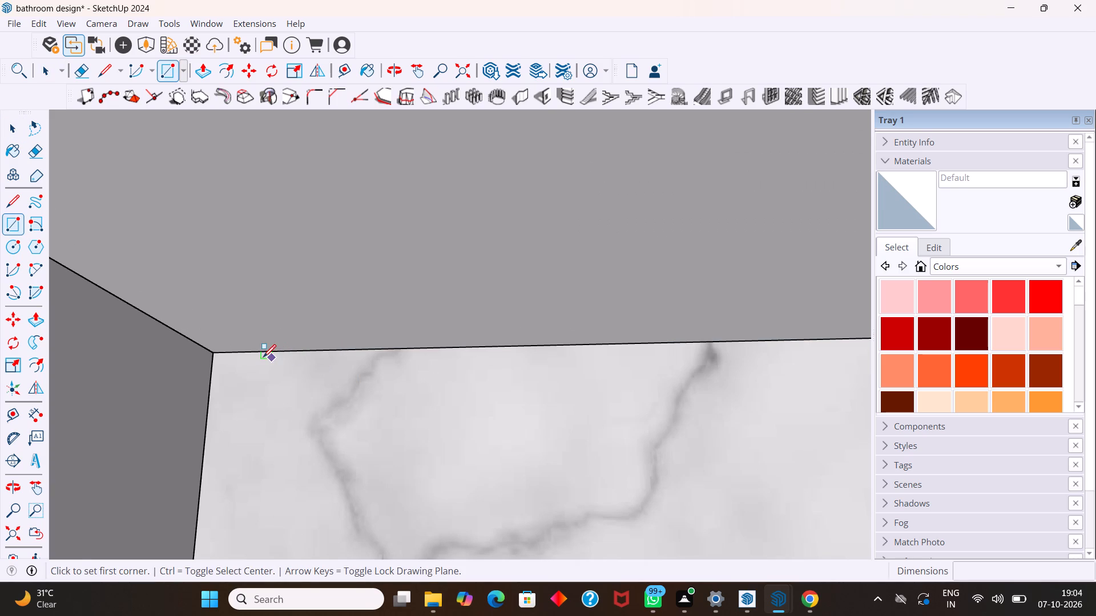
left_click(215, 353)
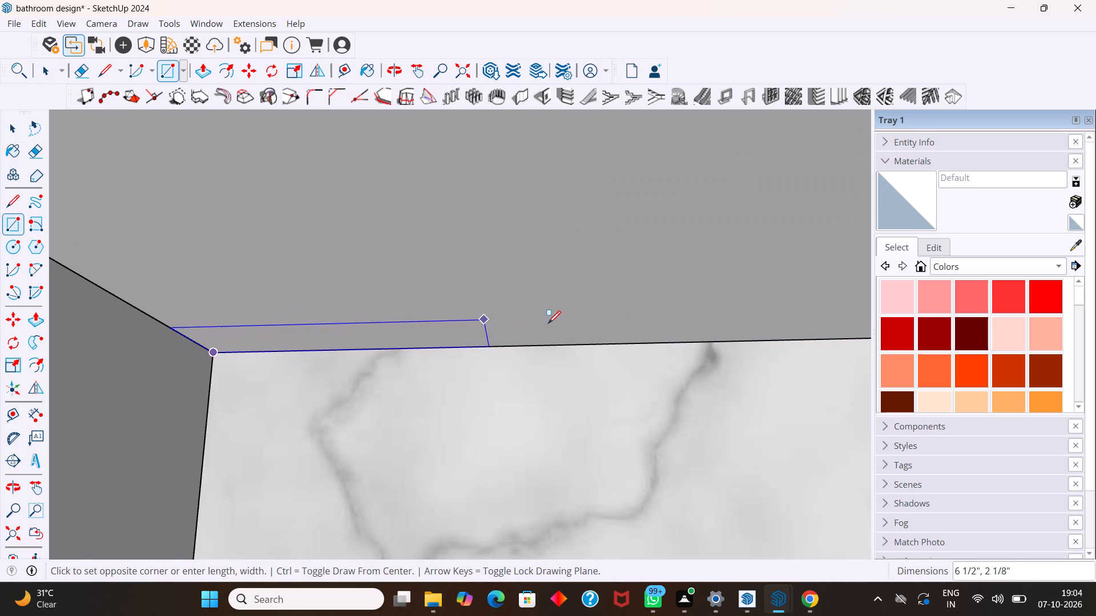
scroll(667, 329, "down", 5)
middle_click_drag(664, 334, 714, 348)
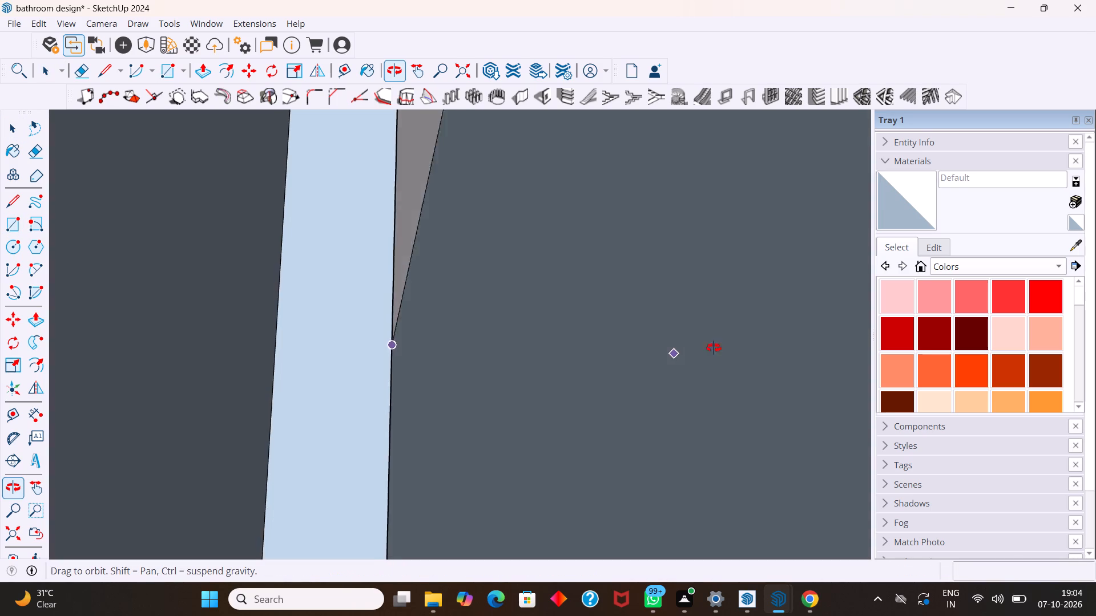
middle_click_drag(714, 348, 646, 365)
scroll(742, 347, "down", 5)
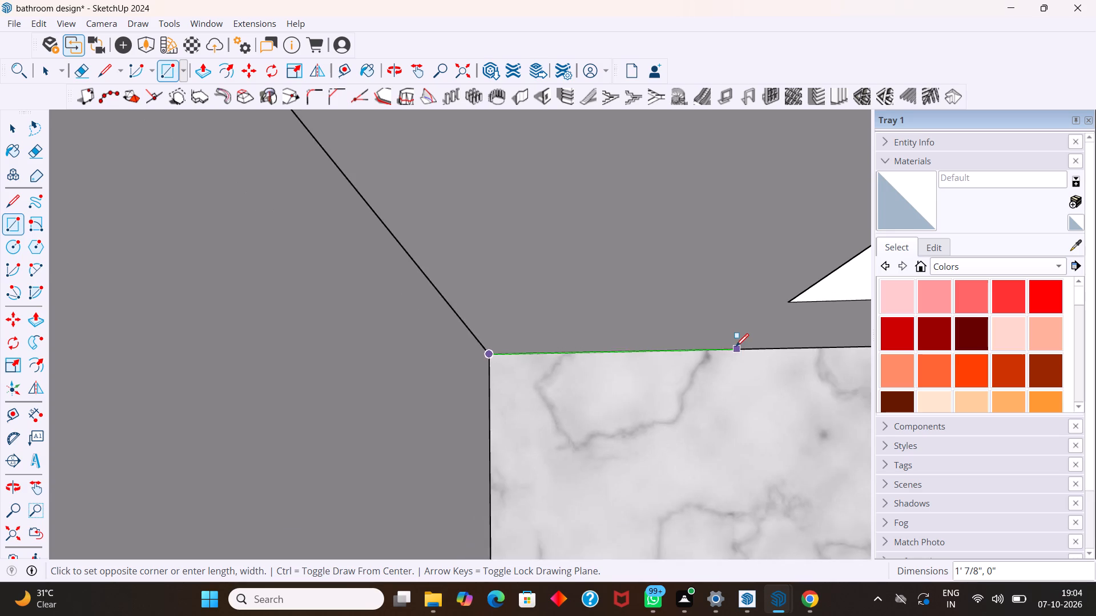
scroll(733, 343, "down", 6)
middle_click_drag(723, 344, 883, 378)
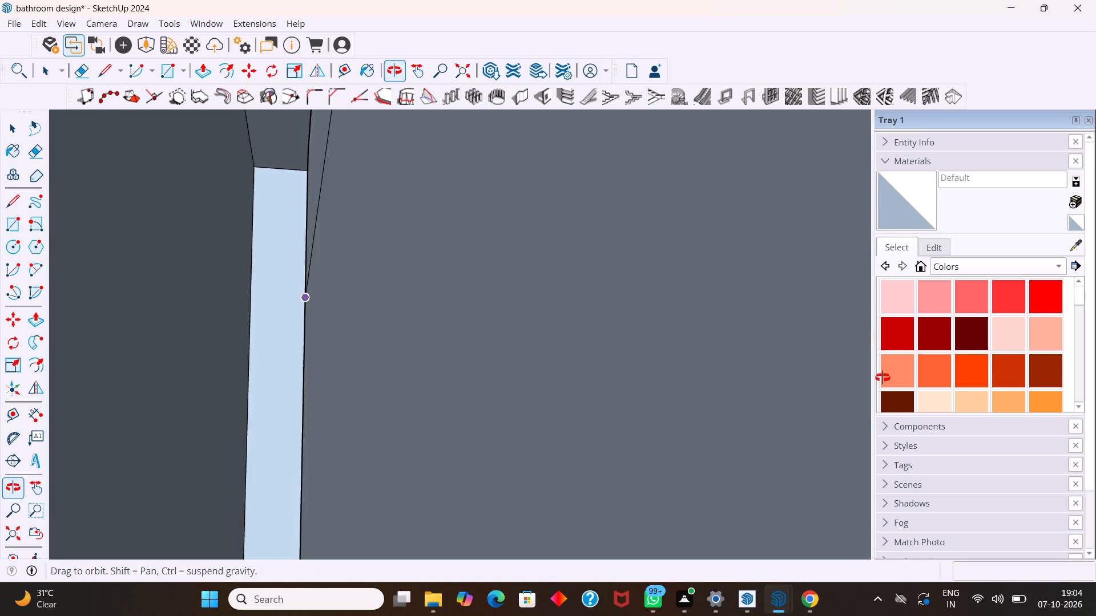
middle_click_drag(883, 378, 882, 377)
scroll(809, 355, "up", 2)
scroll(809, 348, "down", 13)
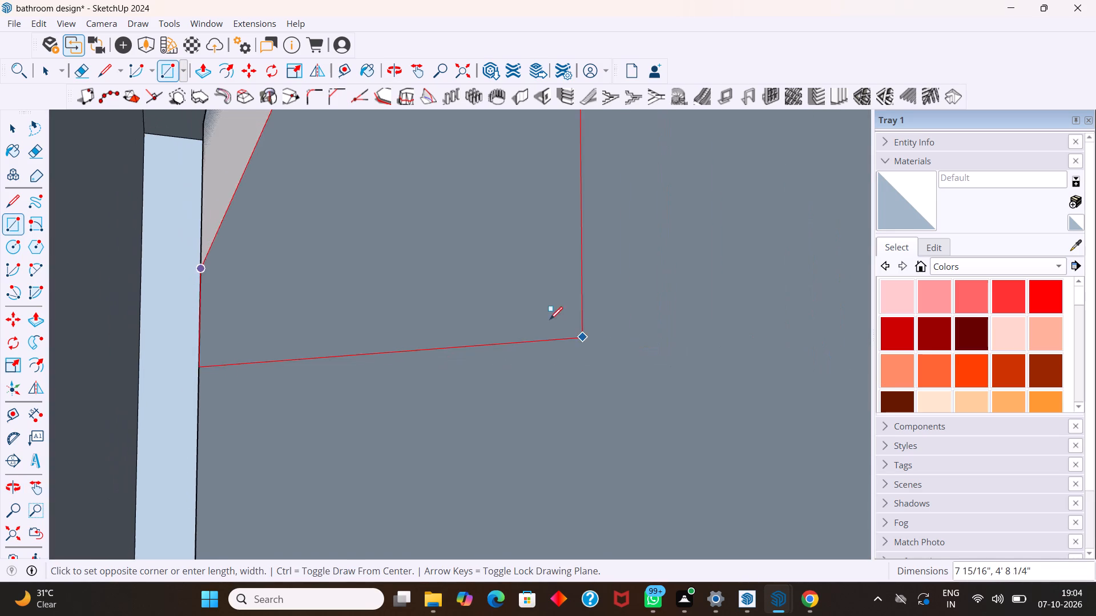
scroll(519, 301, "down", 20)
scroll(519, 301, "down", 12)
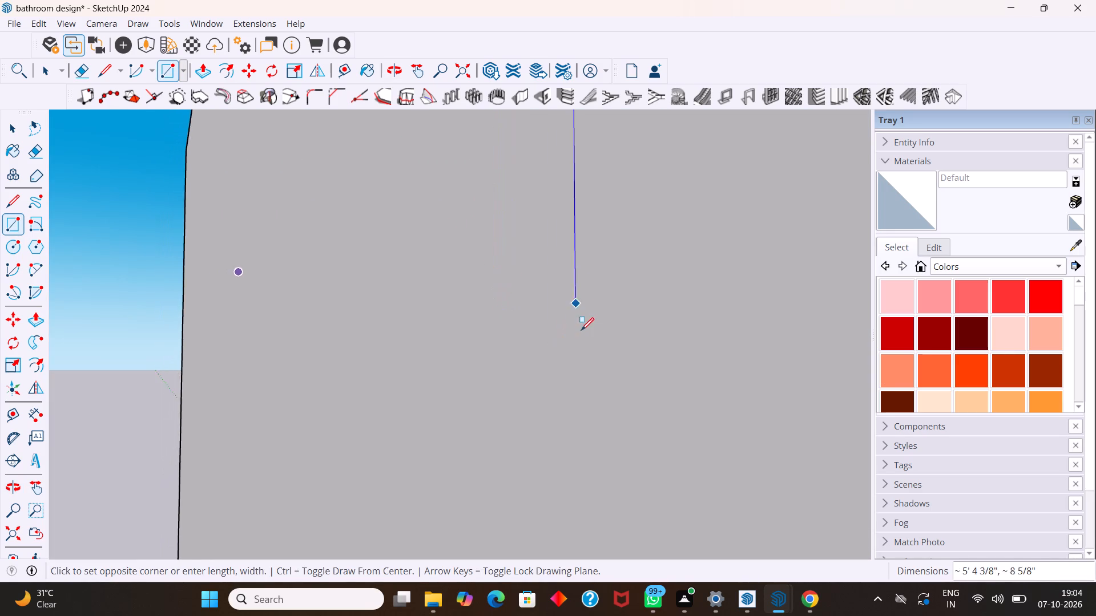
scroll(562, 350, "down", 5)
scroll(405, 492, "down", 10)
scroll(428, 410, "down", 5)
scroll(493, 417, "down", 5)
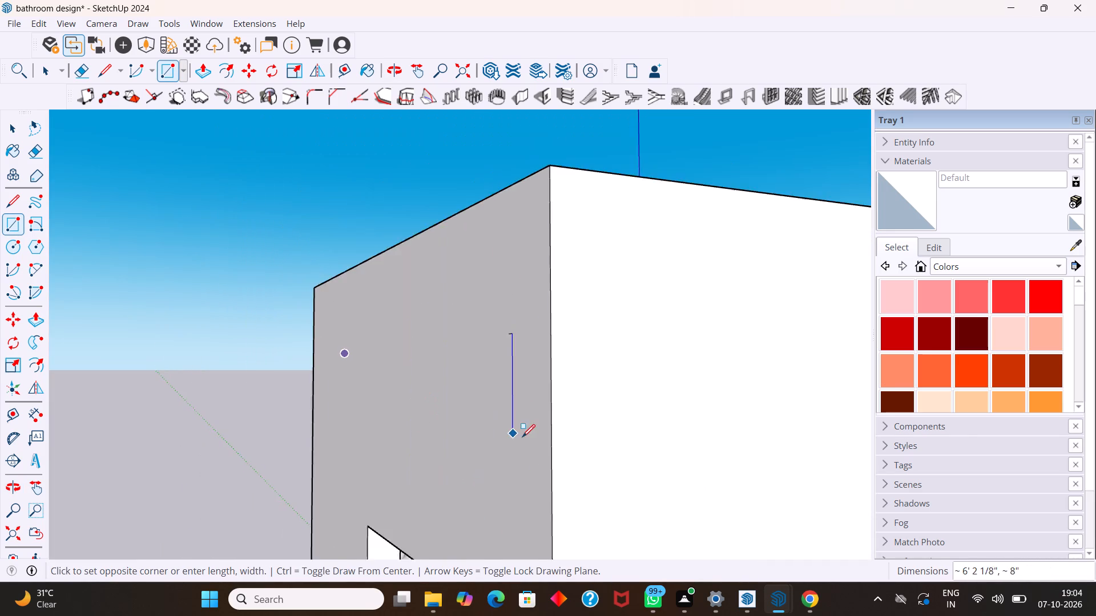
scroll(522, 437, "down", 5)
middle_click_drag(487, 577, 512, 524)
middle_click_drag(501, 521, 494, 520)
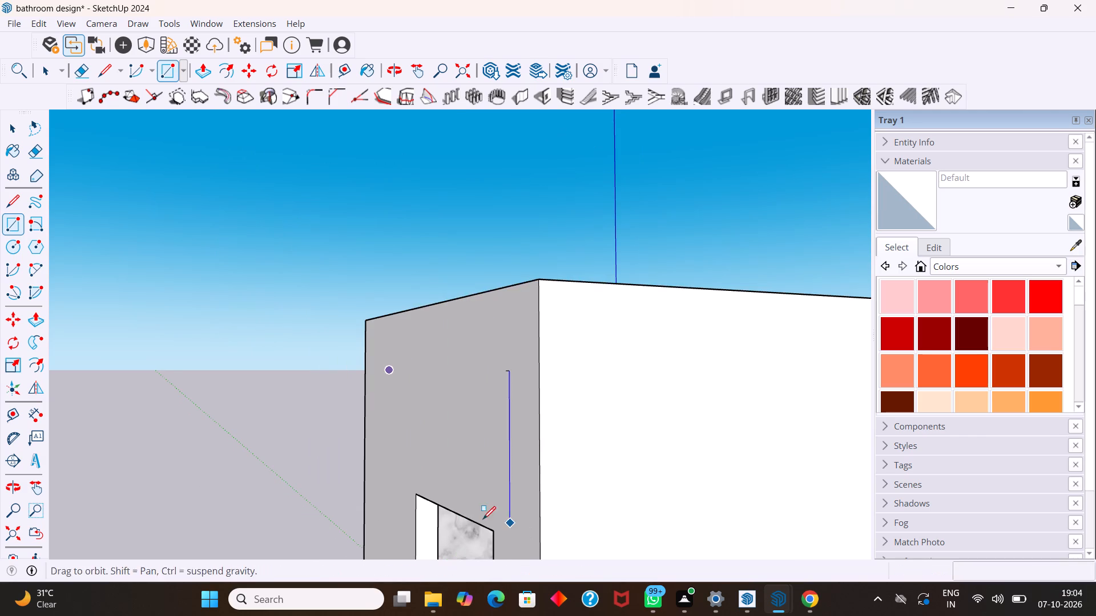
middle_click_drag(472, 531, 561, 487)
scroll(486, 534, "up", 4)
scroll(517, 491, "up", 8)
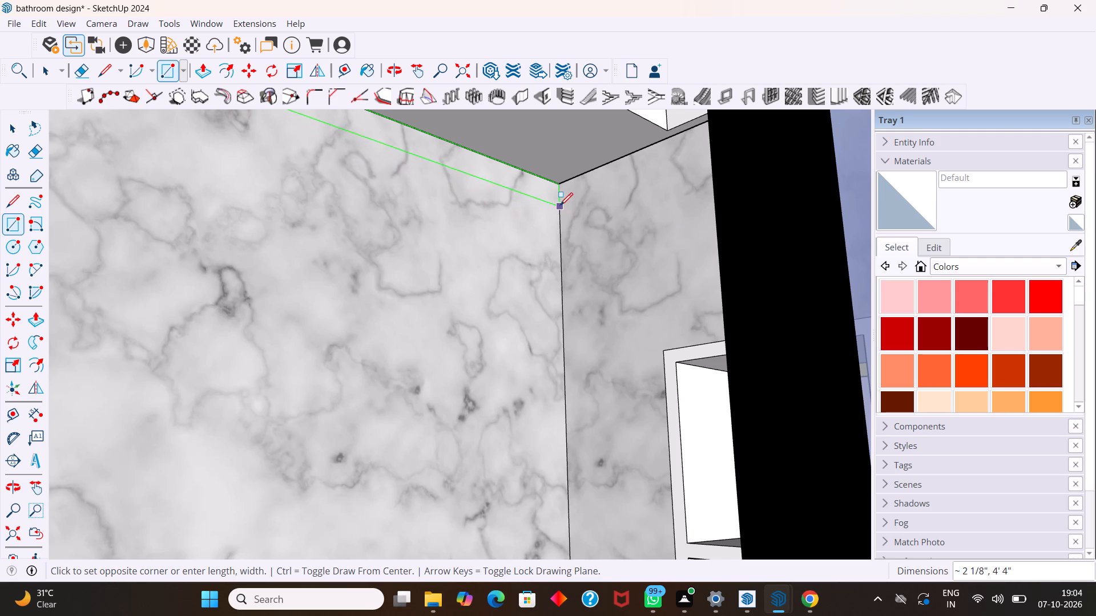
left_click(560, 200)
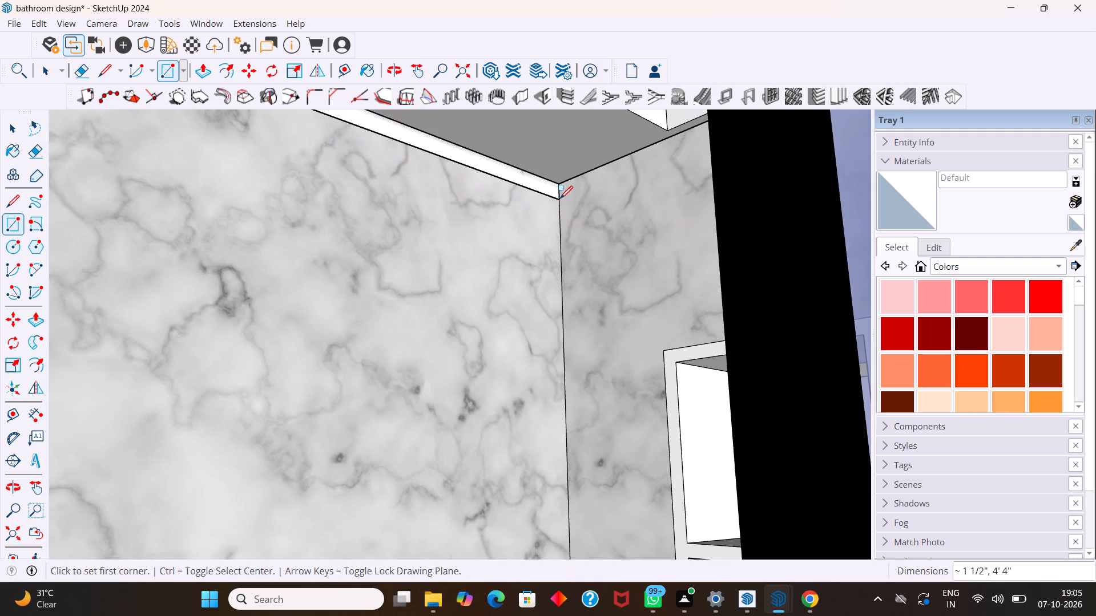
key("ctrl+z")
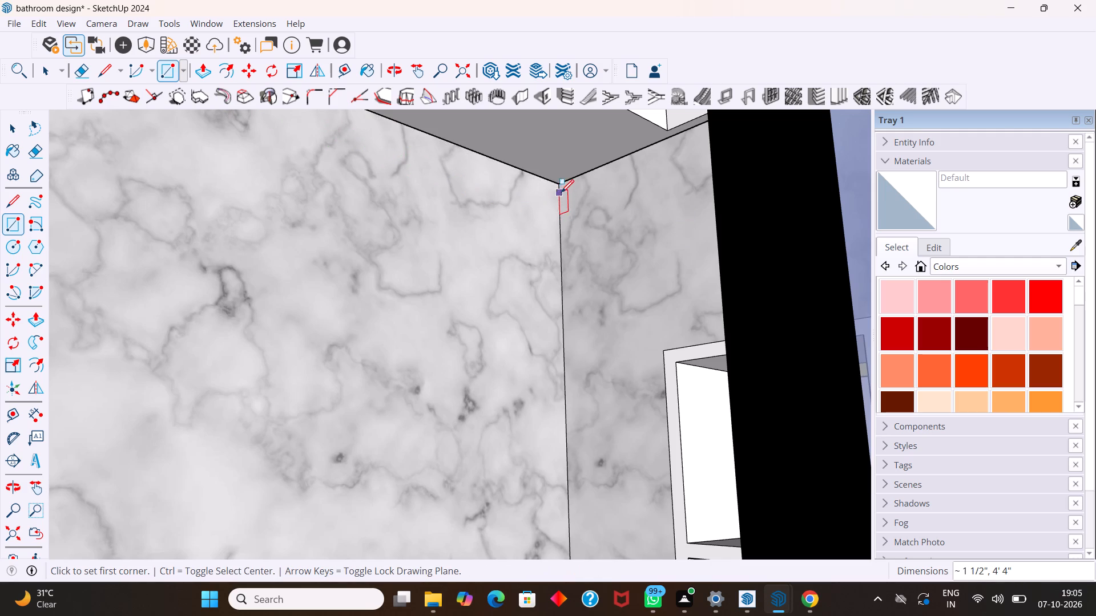
Draw a 4' 4" by about 1 5/16" rectangle on the ceiling underside along the back marble wall, from corner to corner.
left_click(564, 183)
scroll(514, 148, "down", 5)
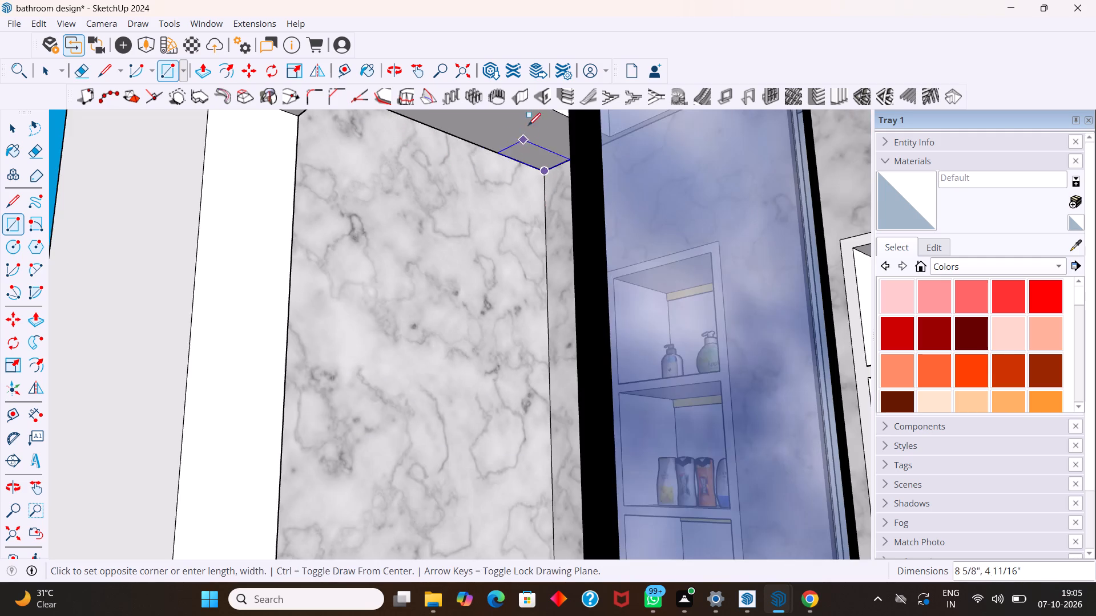
scroll(506, 127, "down", 4)
middle_click_drag(494, 131, 459, 116)
scroll(454, 112, "down", 2)
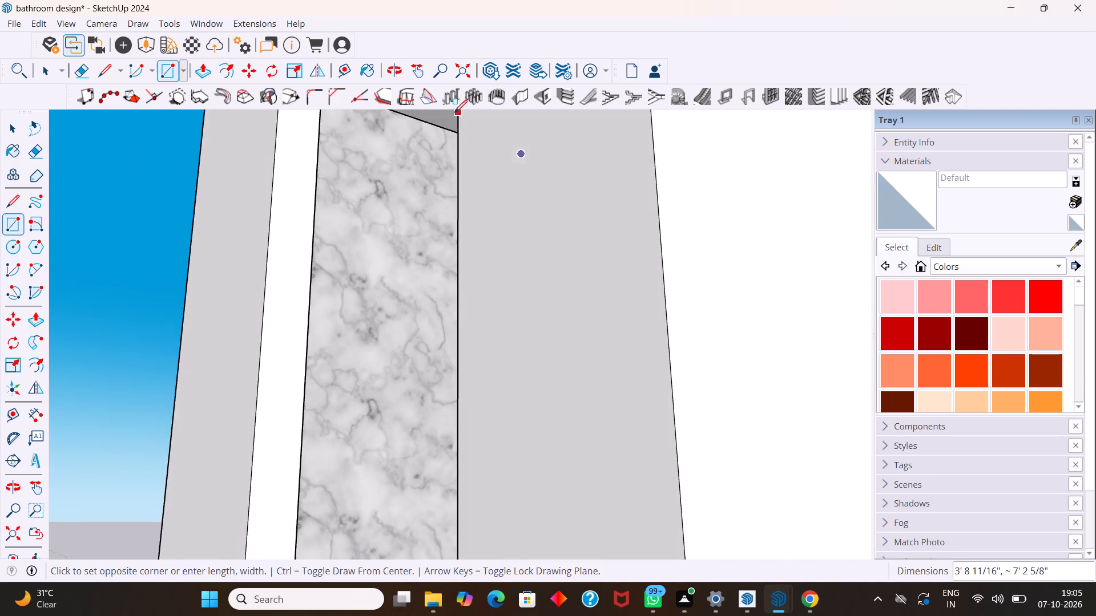
scroll(454, 112, "down", 8)
middle_click_drag(419, 319, 406, 222)
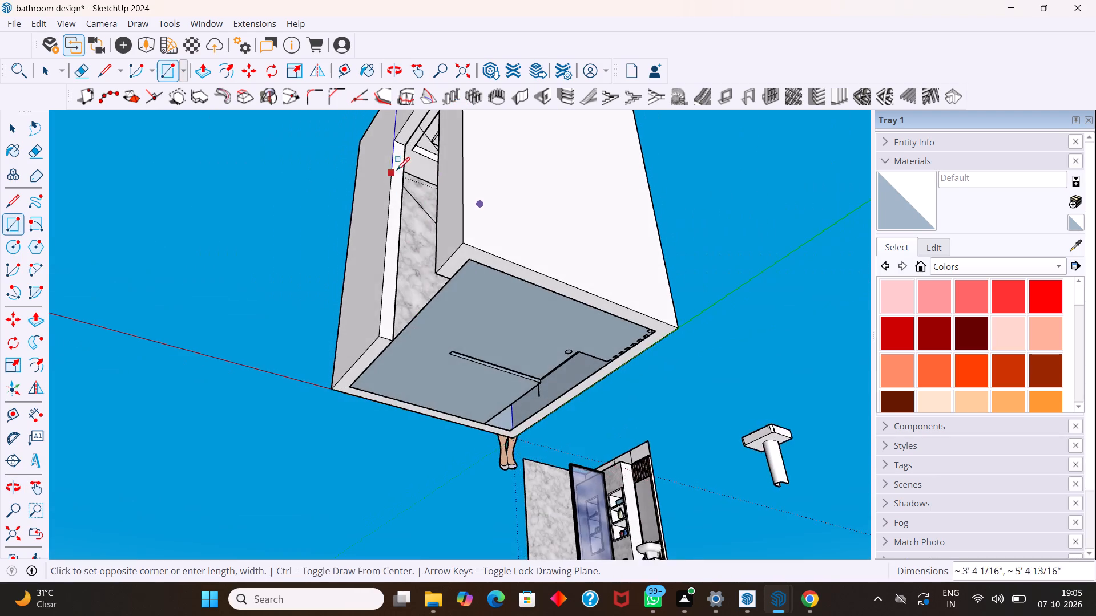
scroll(403, 155, "up", 14)
middle_click_drag(427, 172, 368, 160)
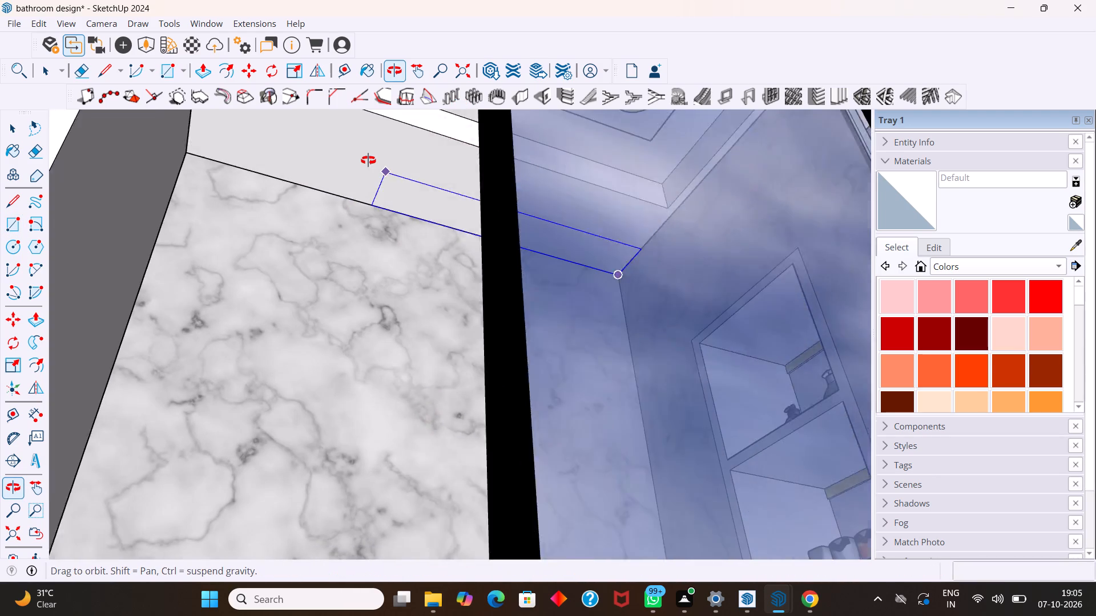
middle_click_drag(368, 160, 365, 159)
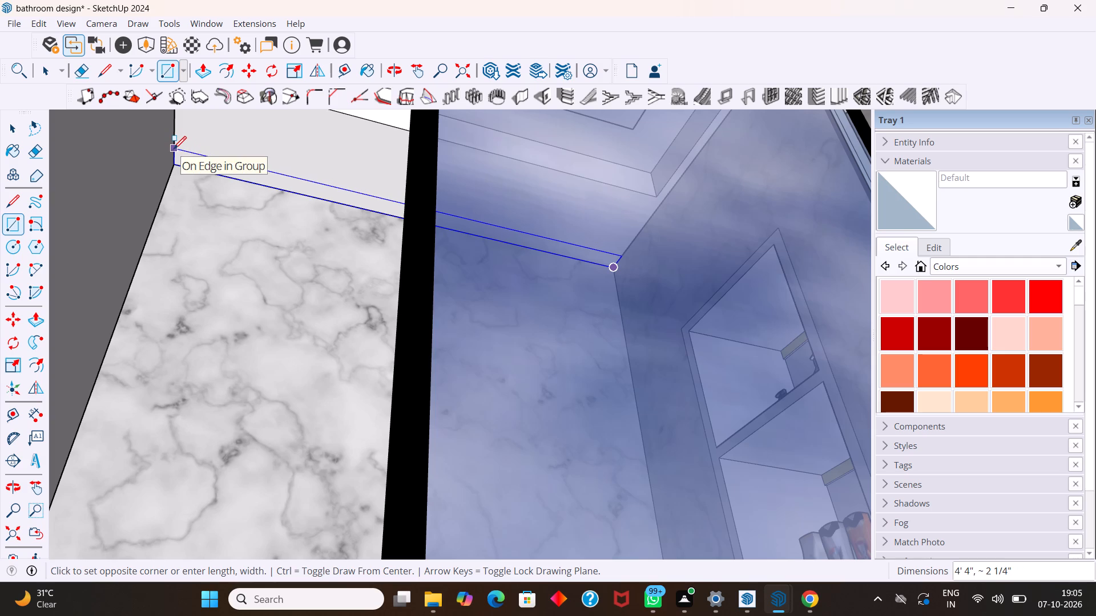
left_click(174, 155)
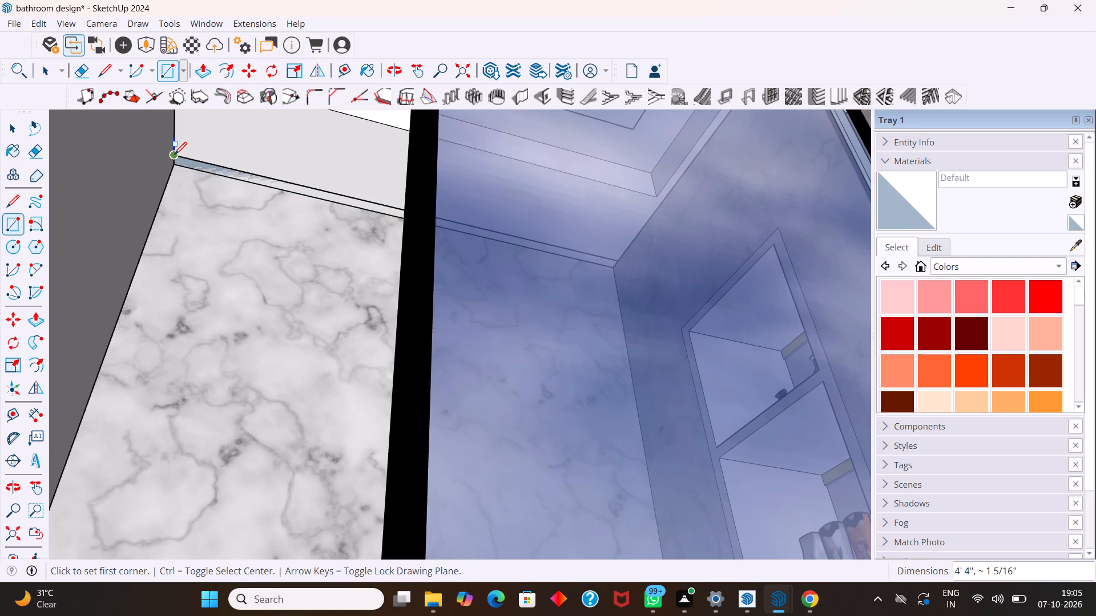
key("space")
Push/Pull the thin ceiling rectangle along the marble wall by 0.2".
middle_click_drag(221, 153, 285, 172)
scroll(309, 156, "up", 4)
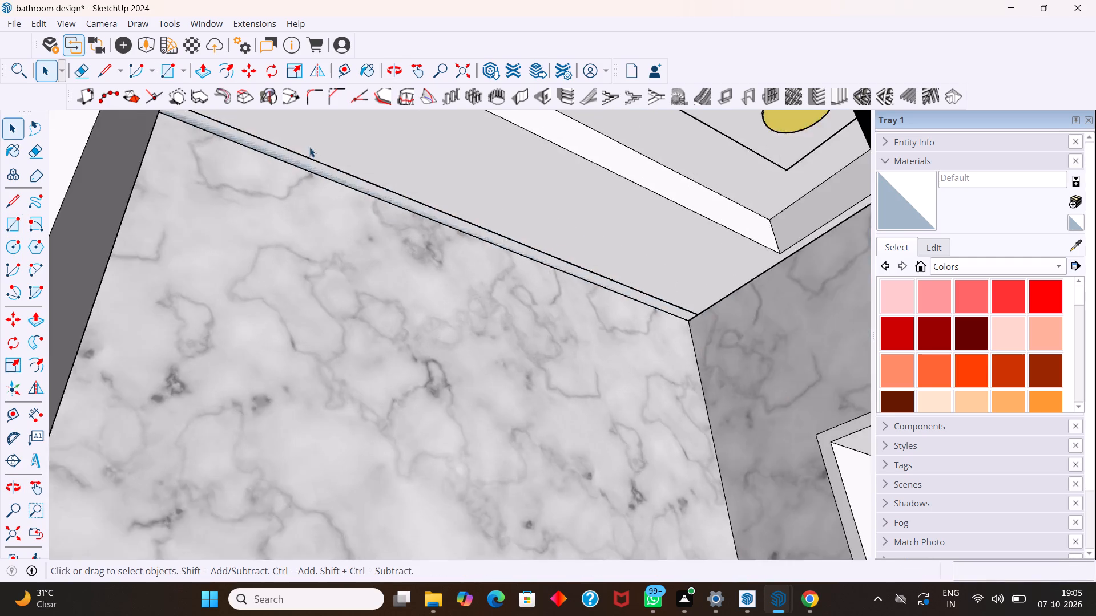
scroll(309, 147, "up", 7)
left_click(344, 197)
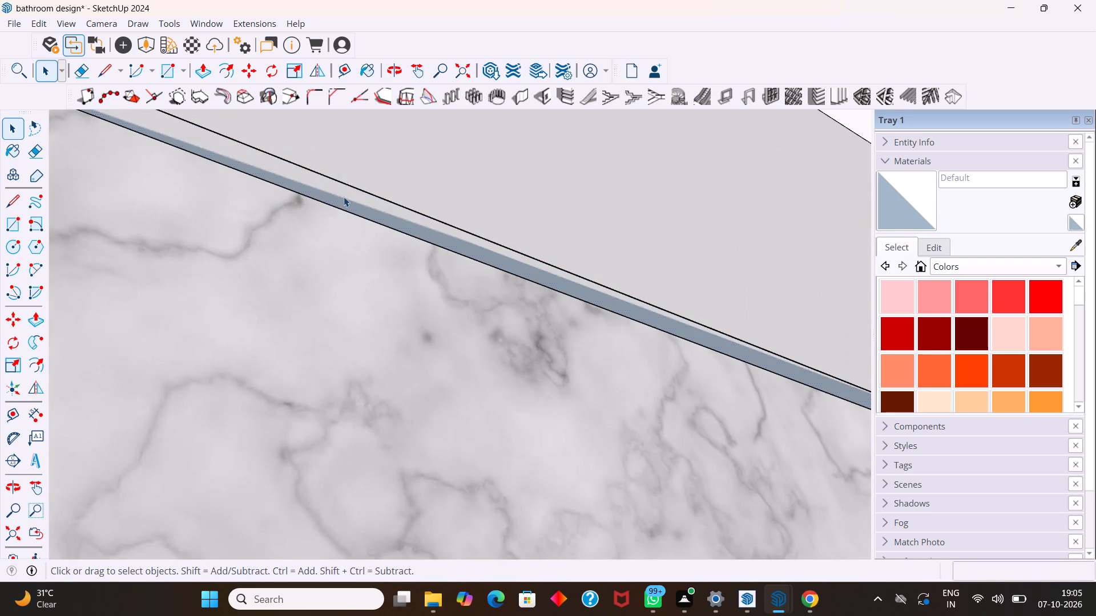
scroll(344, 200, "up", 7)
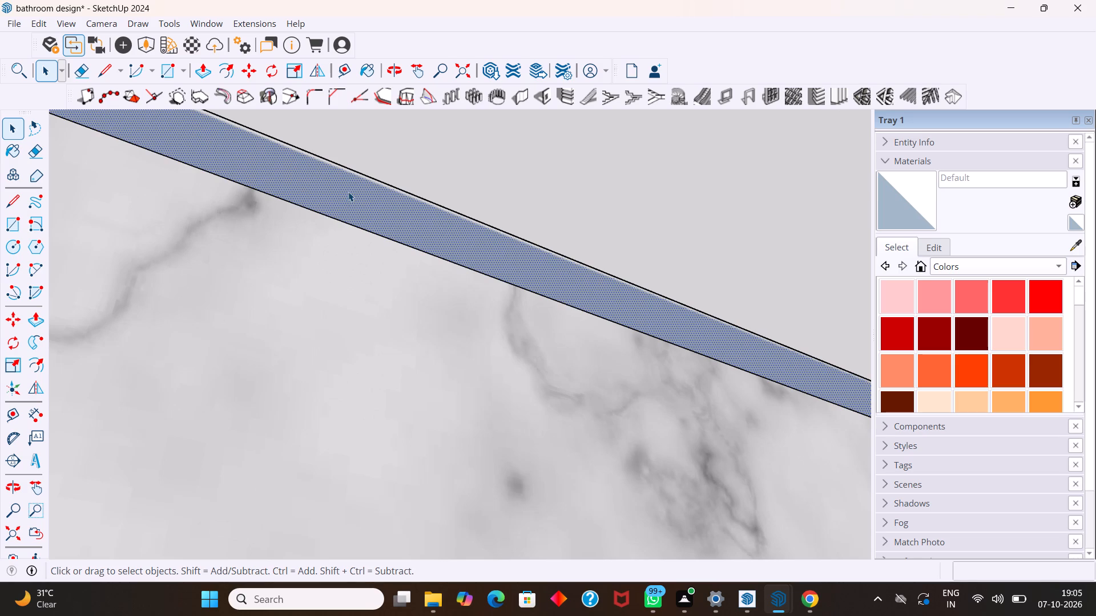
key("p")
left_click_drag(347, 189, 372, 169)
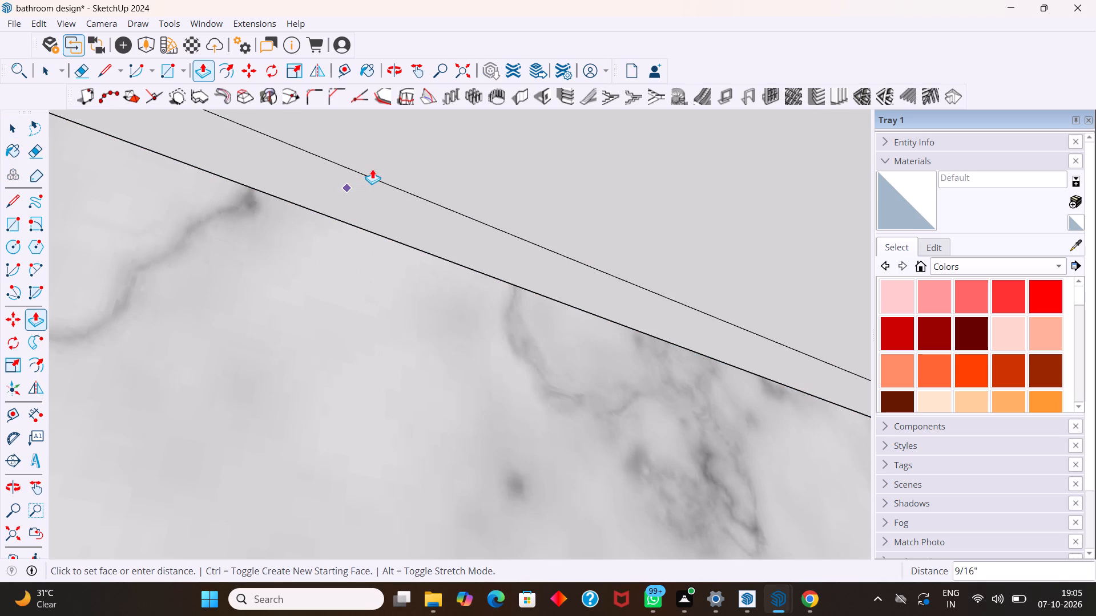
left_click_drag(372, 169, 396, 162)
left_click_drag(396, 162, 398, 166)
key("0")
key("period")
left_click_drag(398, 166, 399, 172)
key("2")
key("Return")
key("space")
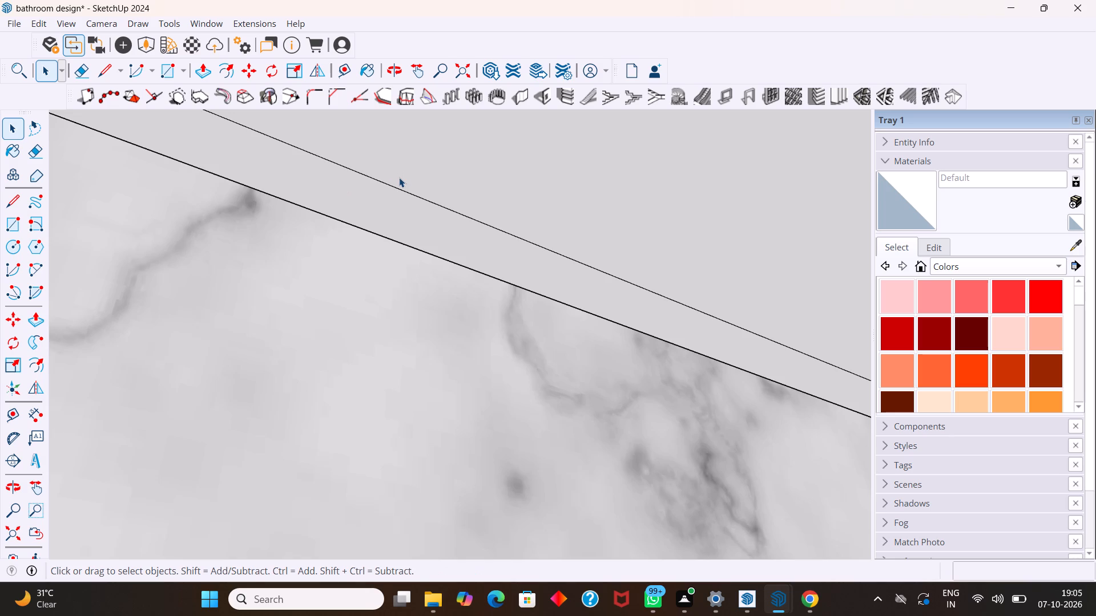
Examine the ceiling strip along the marble wall and how it meets both corners.
scroll(382, 211, "down", 10)
middle_click_drag(390, 243, 318, 250)
scroll(316, 243, "down", 2)
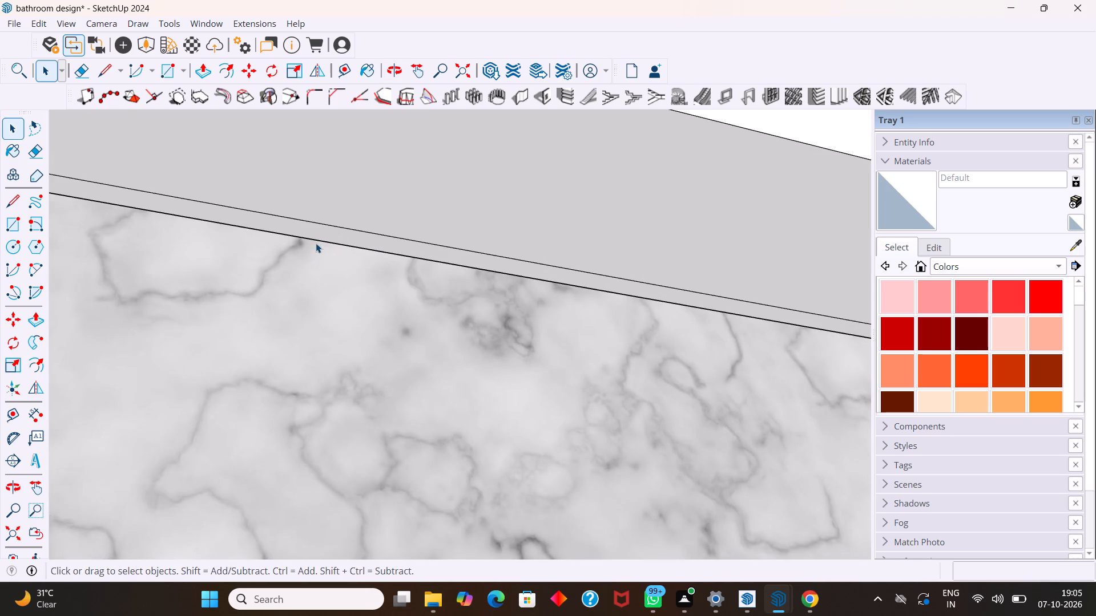
scroll(316, 243, "down", 2)
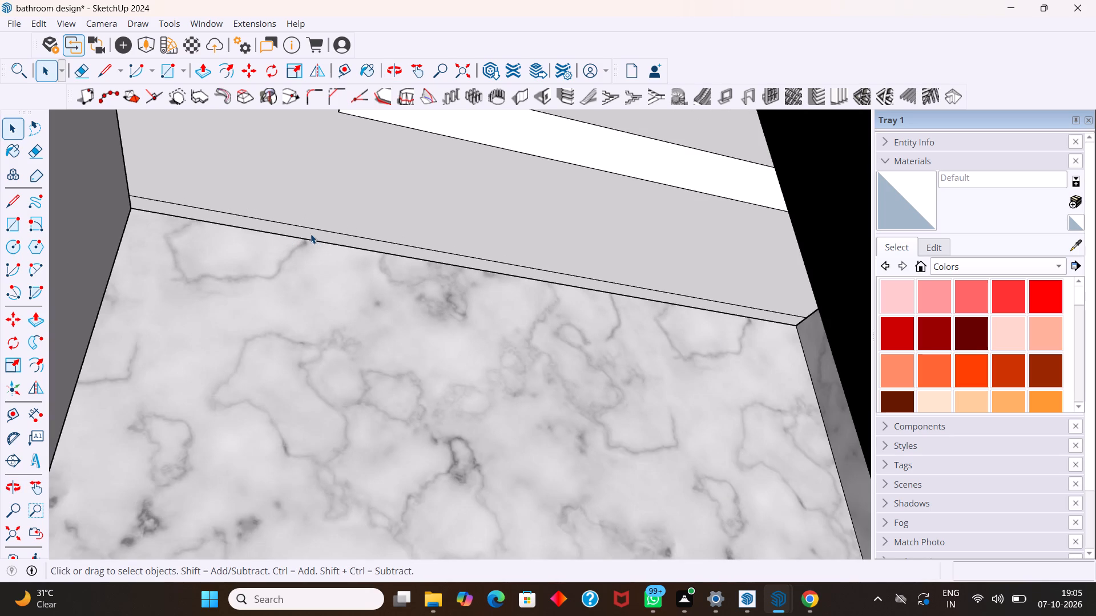
scroll(311, 234, "down", 2)
middle_click_drag(311, 233, 302, 197)
scroll(299, 200, "up", 3)
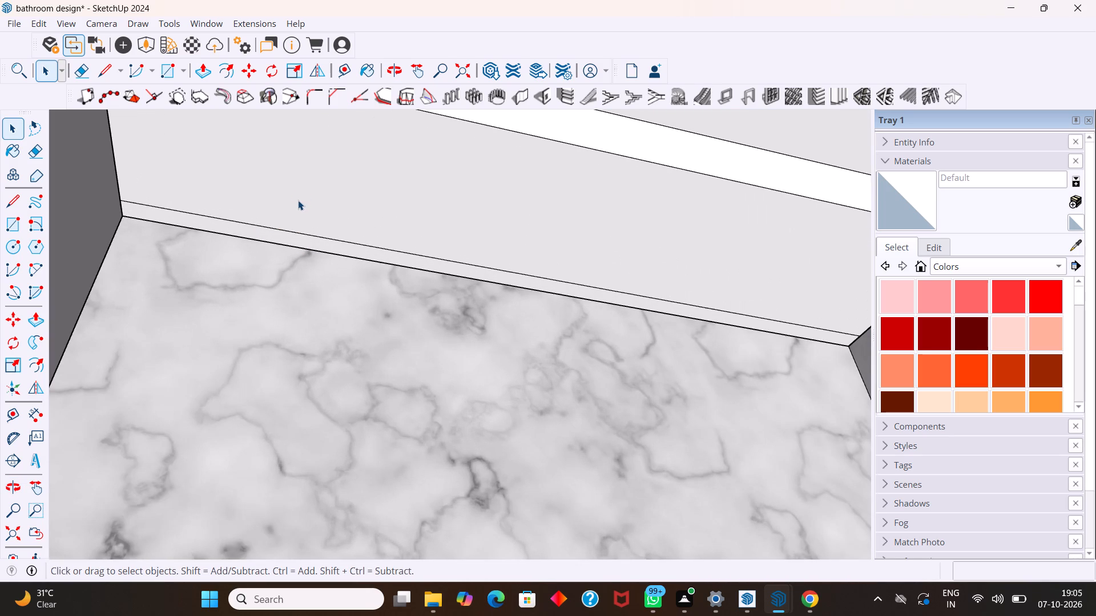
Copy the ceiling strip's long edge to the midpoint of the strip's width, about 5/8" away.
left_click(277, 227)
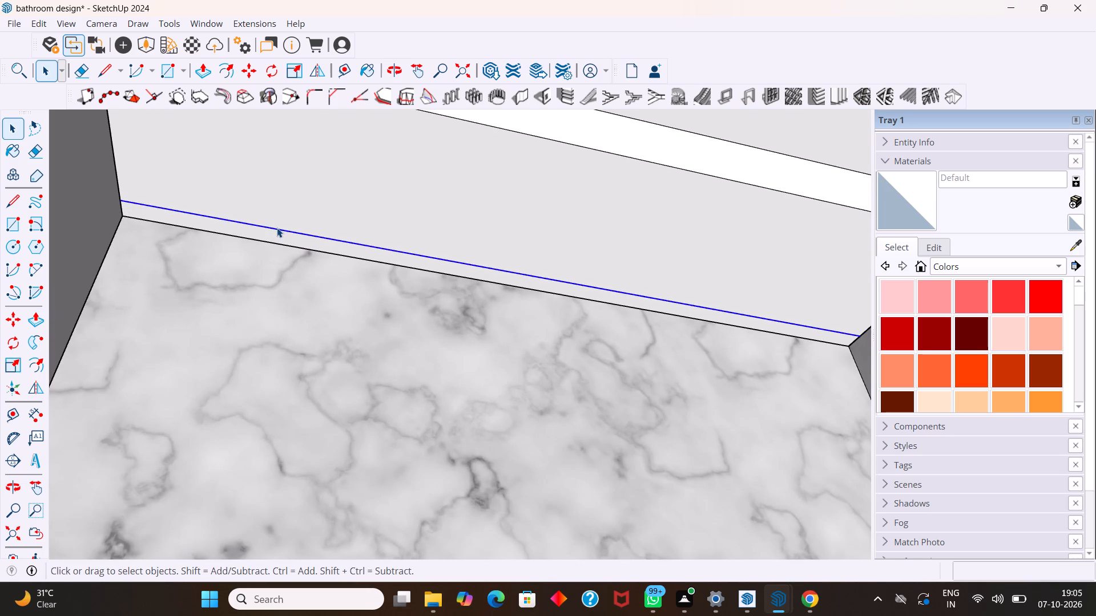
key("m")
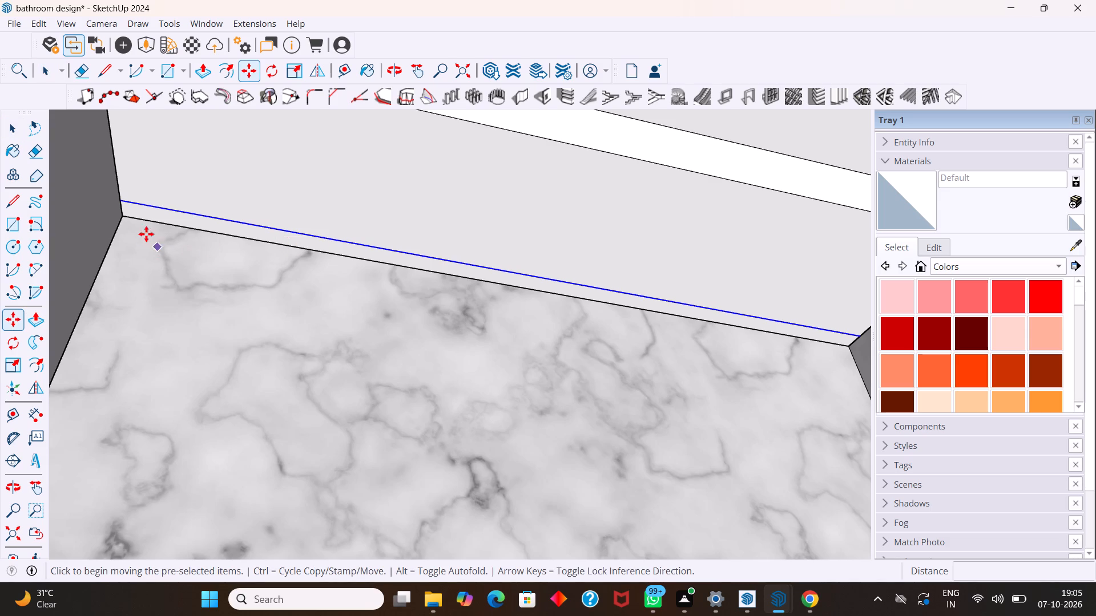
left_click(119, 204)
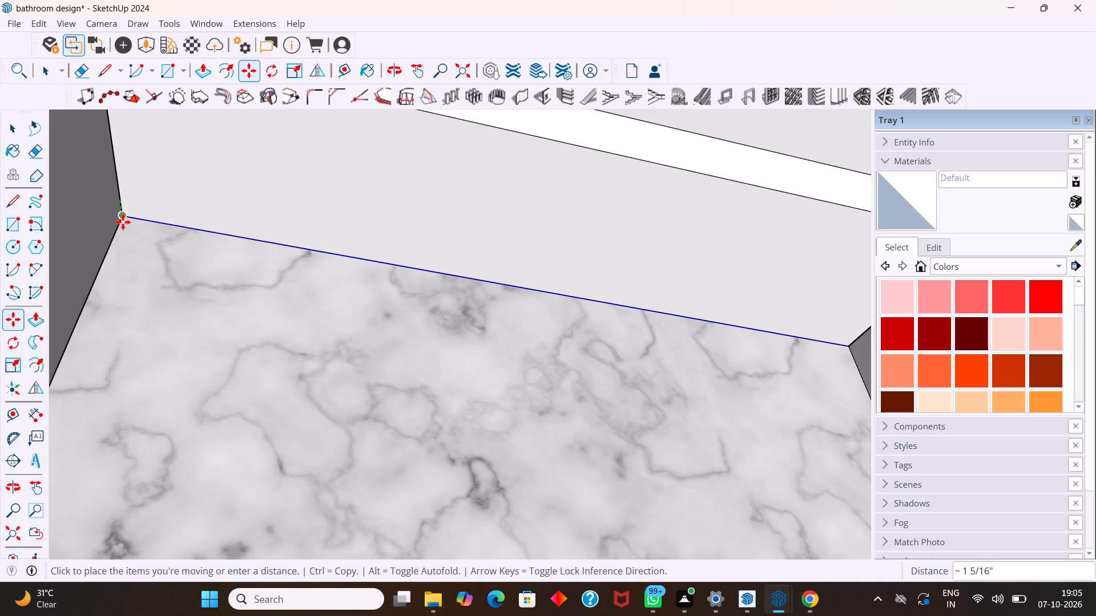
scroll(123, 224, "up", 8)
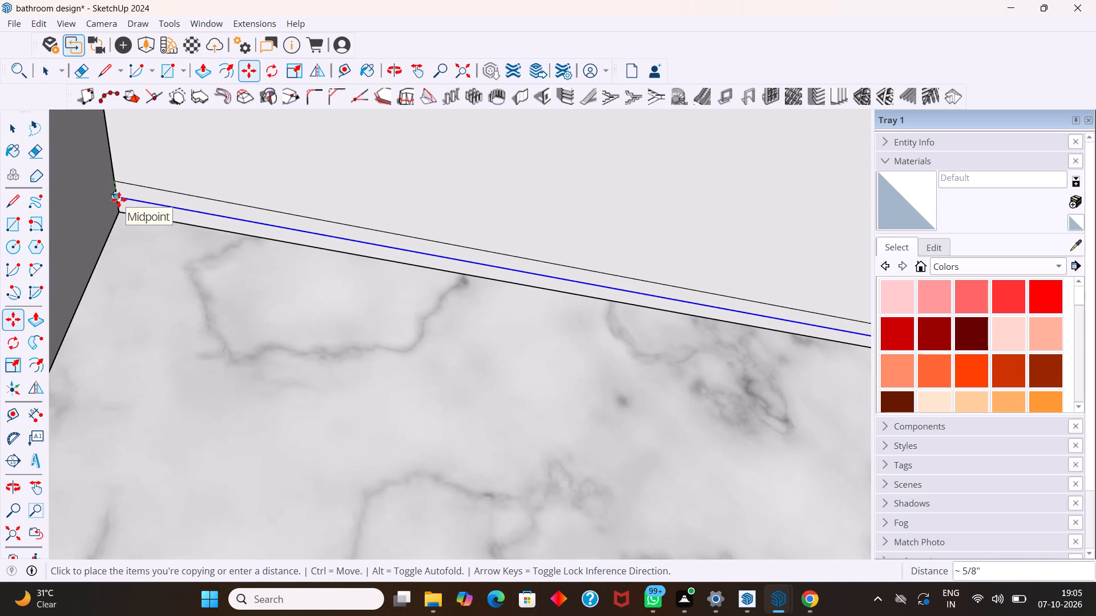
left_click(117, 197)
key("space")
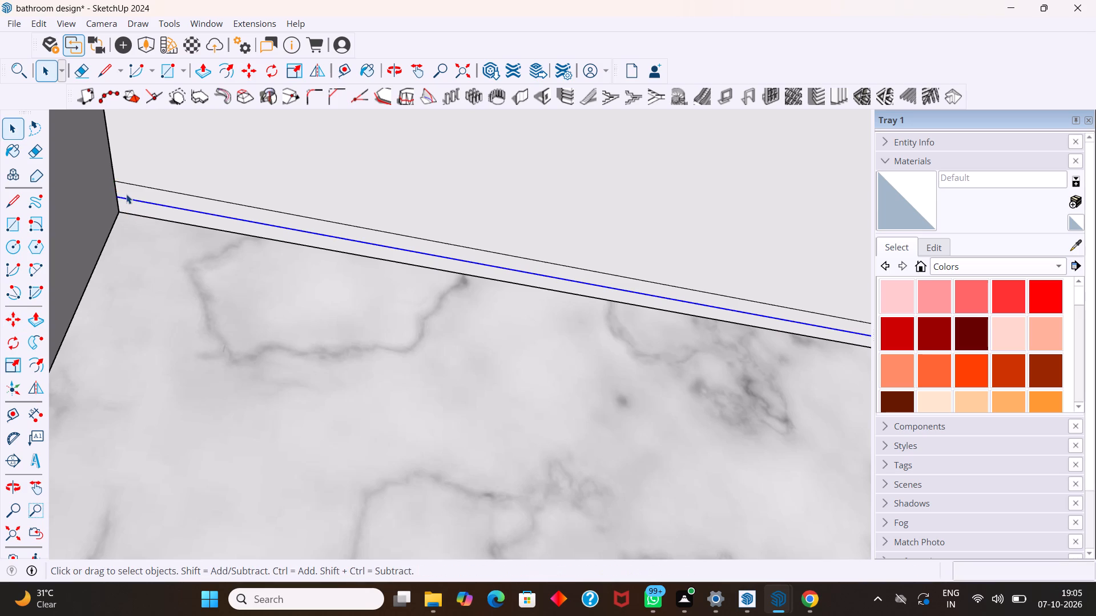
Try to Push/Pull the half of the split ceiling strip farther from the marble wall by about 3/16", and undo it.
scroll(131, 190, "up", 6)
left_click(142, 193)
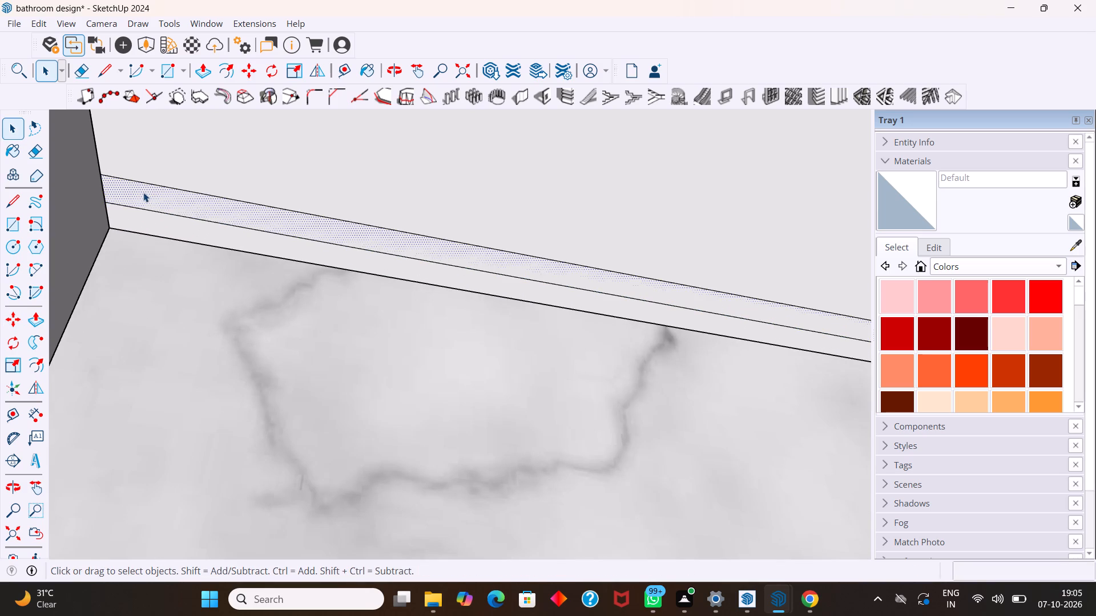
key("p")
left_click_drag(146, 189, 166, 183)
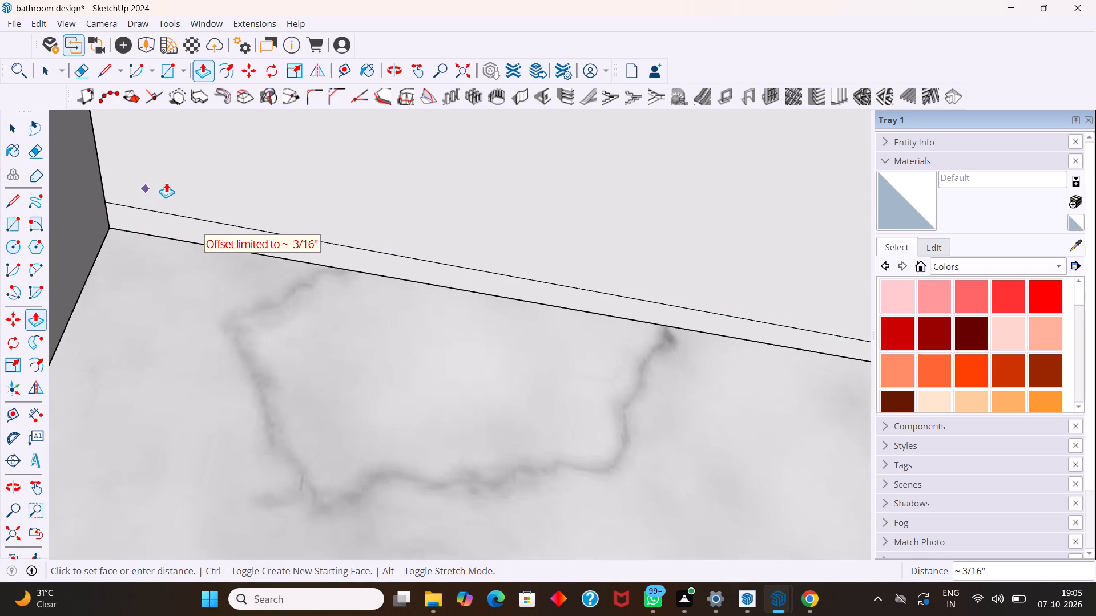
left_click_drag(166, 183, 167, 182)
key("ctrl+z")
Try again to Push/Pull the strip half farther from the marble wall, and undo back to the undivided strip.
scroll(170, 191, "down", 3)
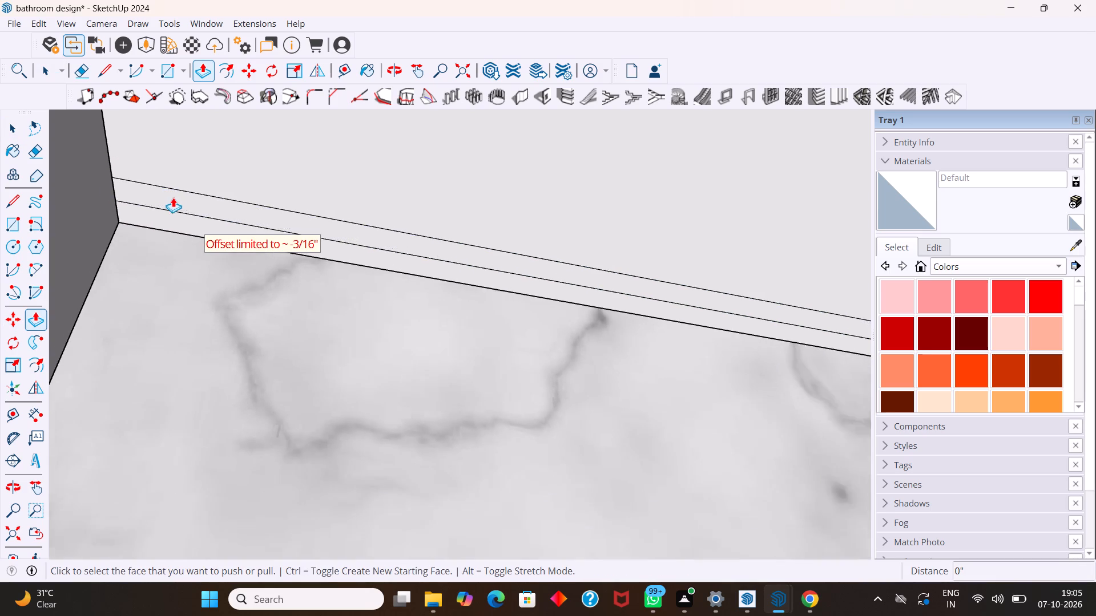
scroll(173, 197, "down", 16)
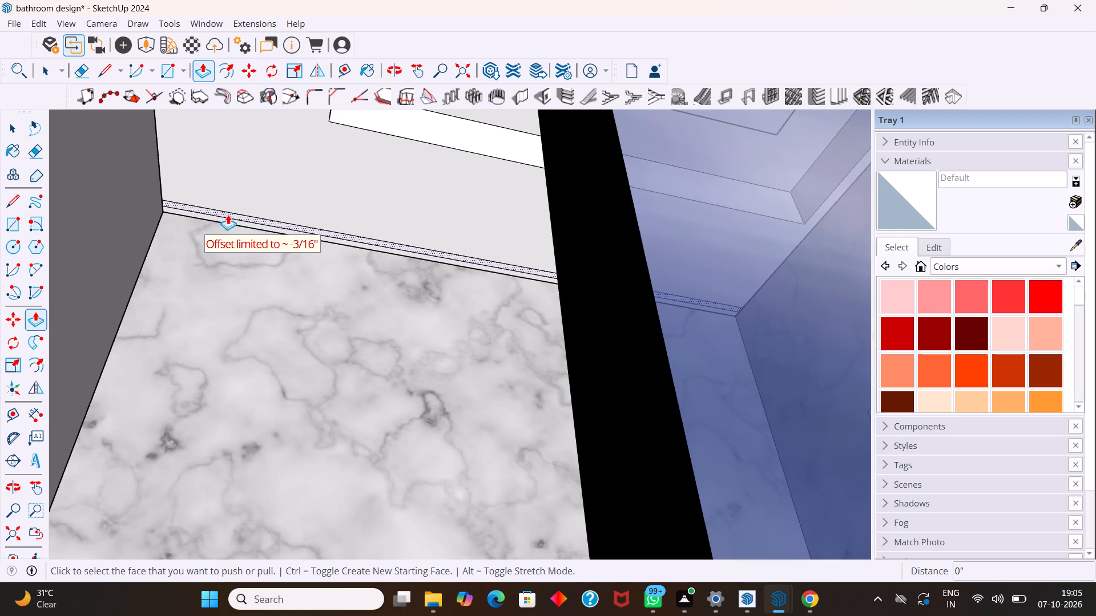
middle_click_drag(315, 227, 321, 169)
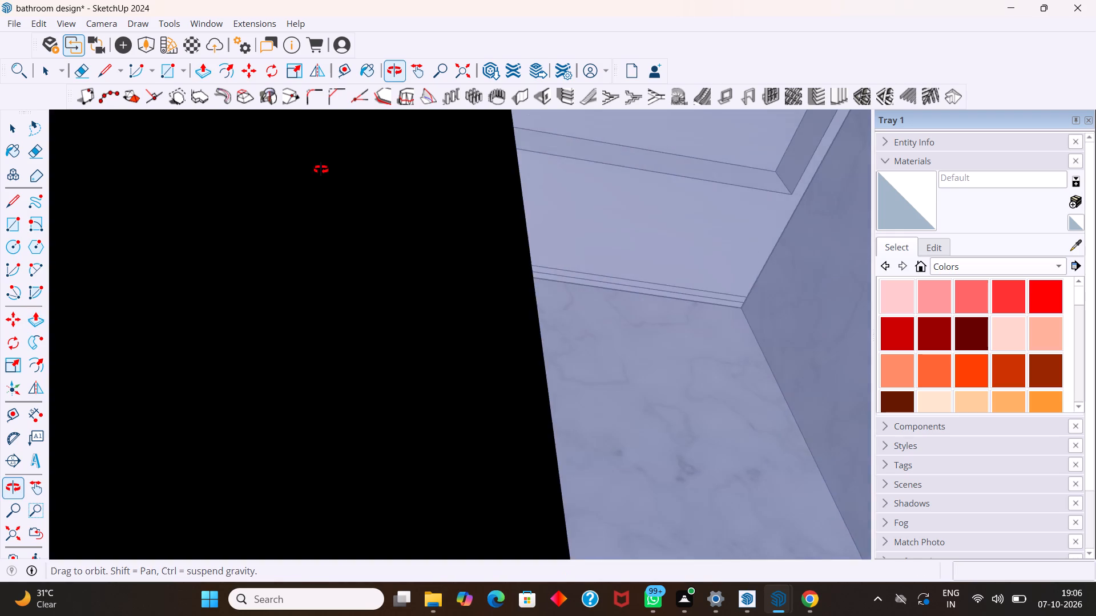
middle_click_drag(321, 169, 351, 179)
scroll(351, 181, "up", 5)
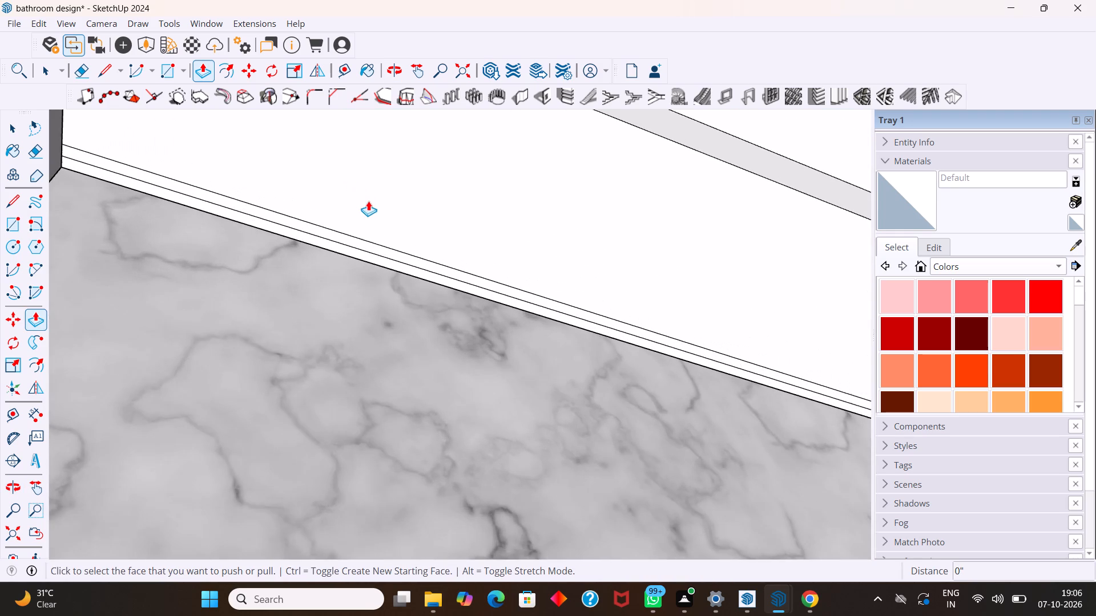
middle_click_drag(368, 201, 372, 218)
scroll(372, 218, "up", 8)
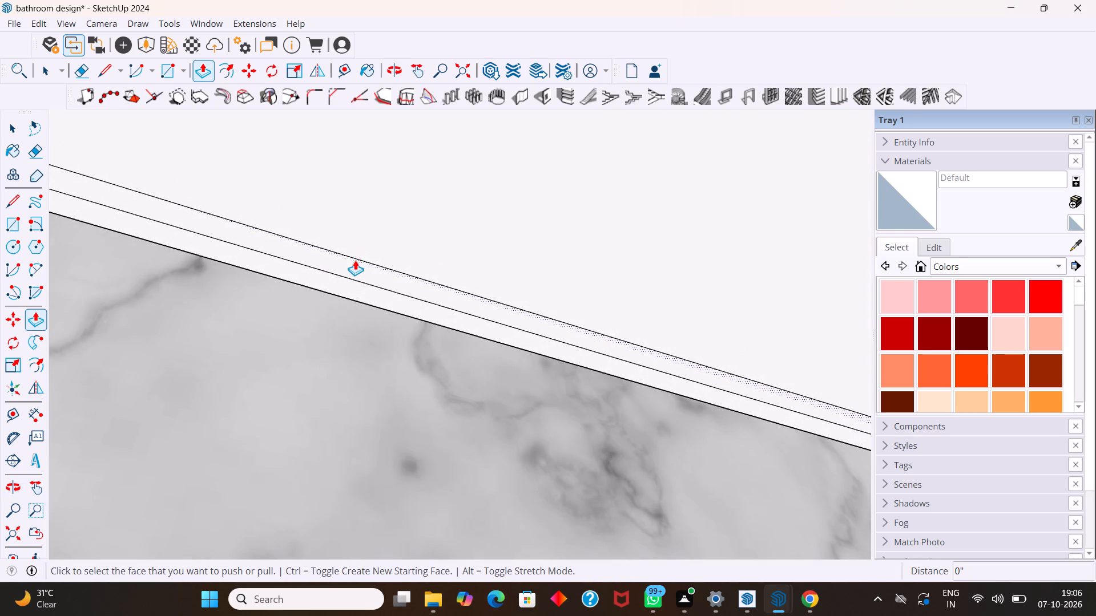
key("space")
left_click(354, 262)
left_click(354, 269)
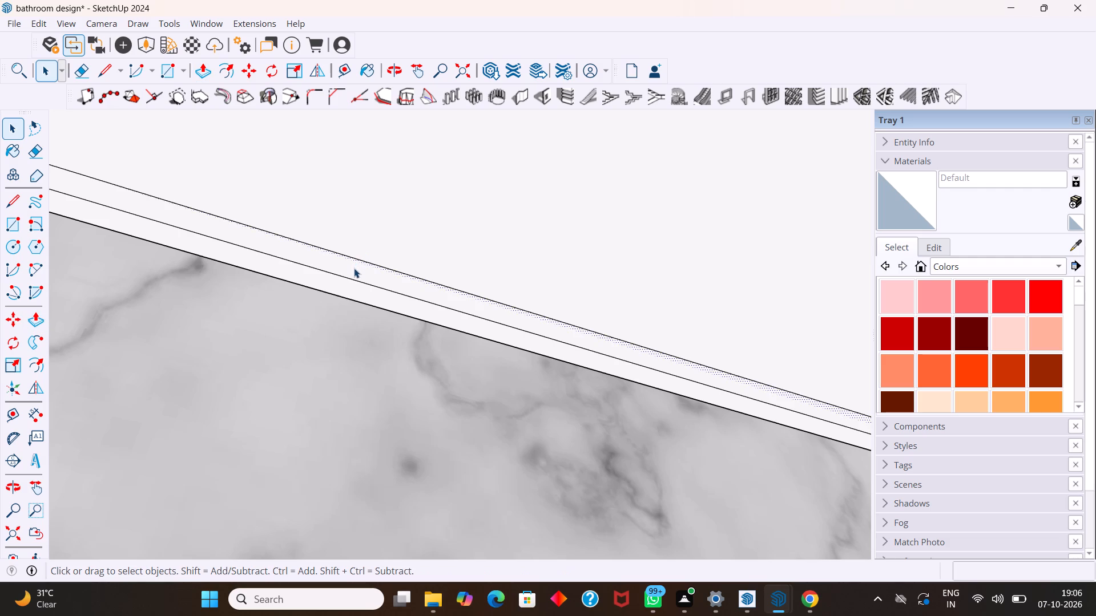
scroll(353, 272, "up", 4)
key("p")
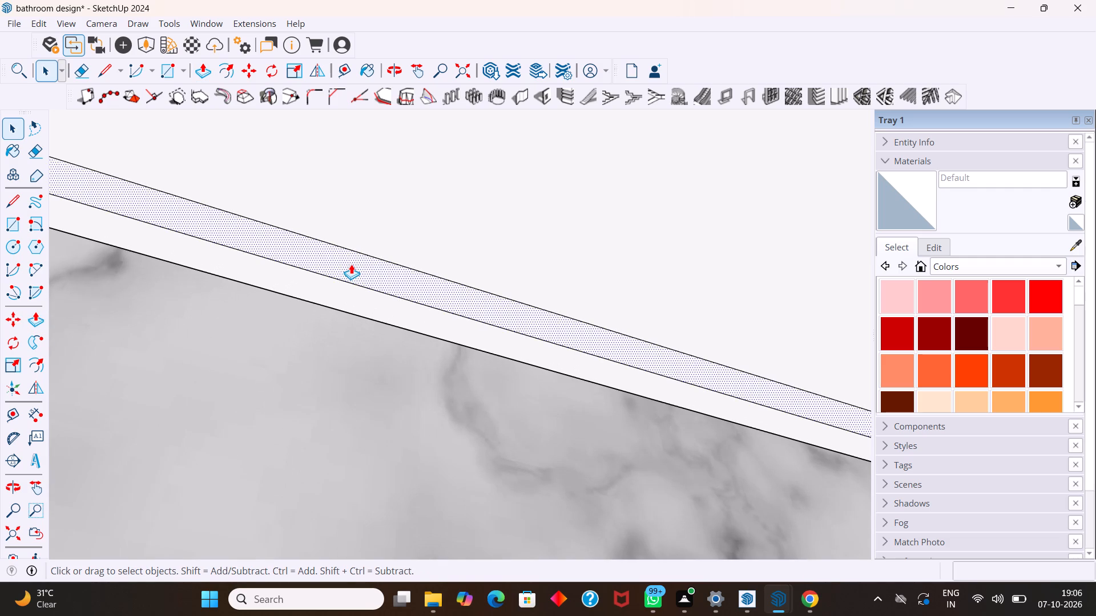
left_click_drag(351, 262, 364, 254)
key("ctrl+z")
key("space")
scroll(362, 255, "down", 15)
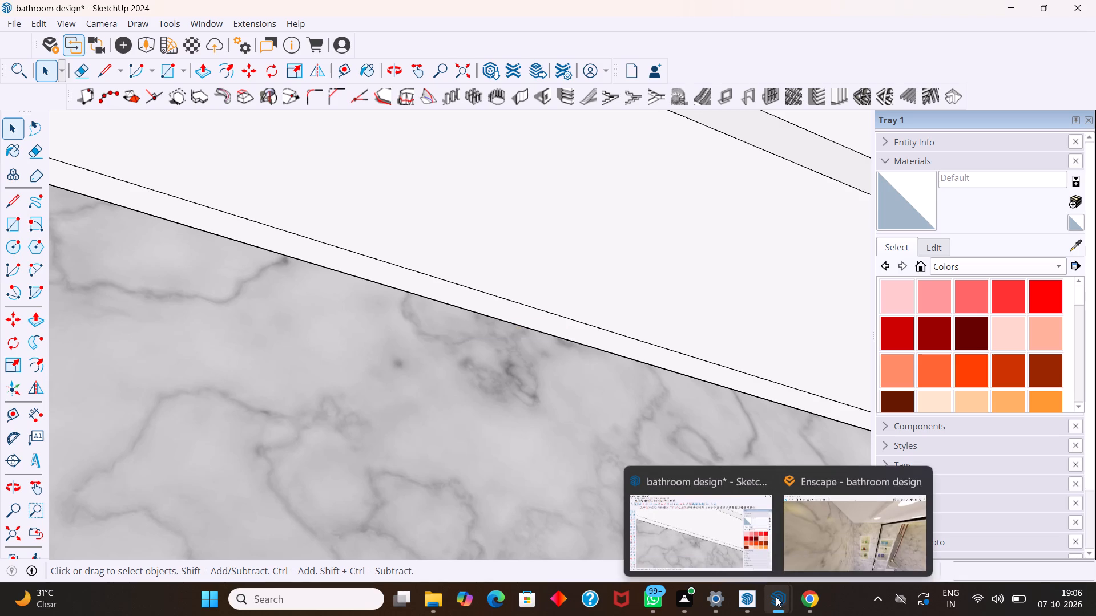
Switch to the Enscape render, view the bathroom from outside, and approach its open doorway.
left_click(815, 535)
scroll(712, 456, "down", 1)
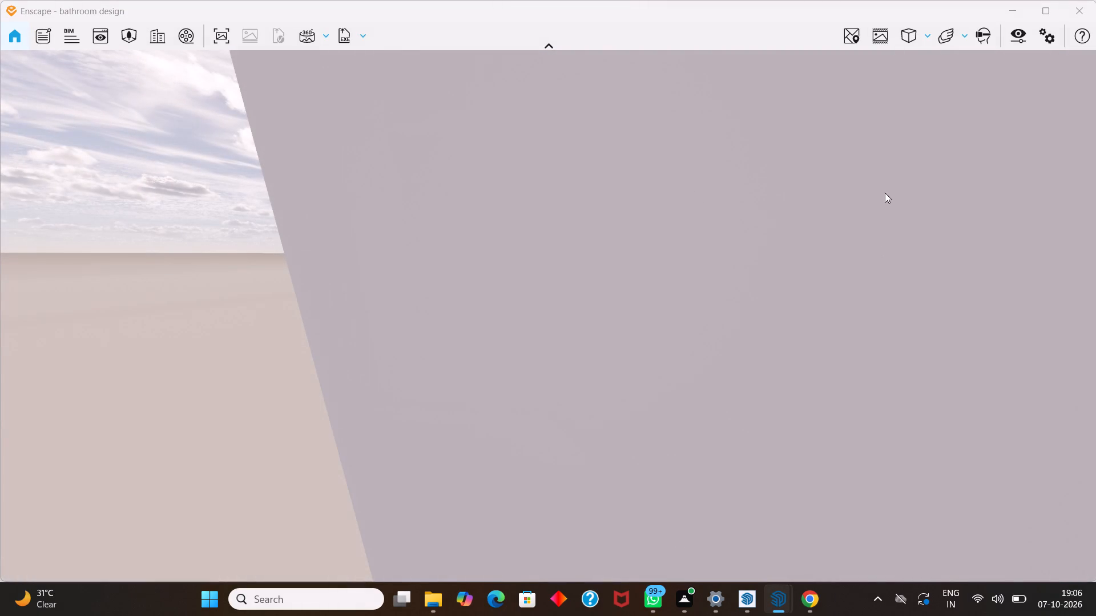
scroll(881, 189, "down", 4)
scroll(746, 305, "up", 3)
scroll(738, 378, "down", 5)
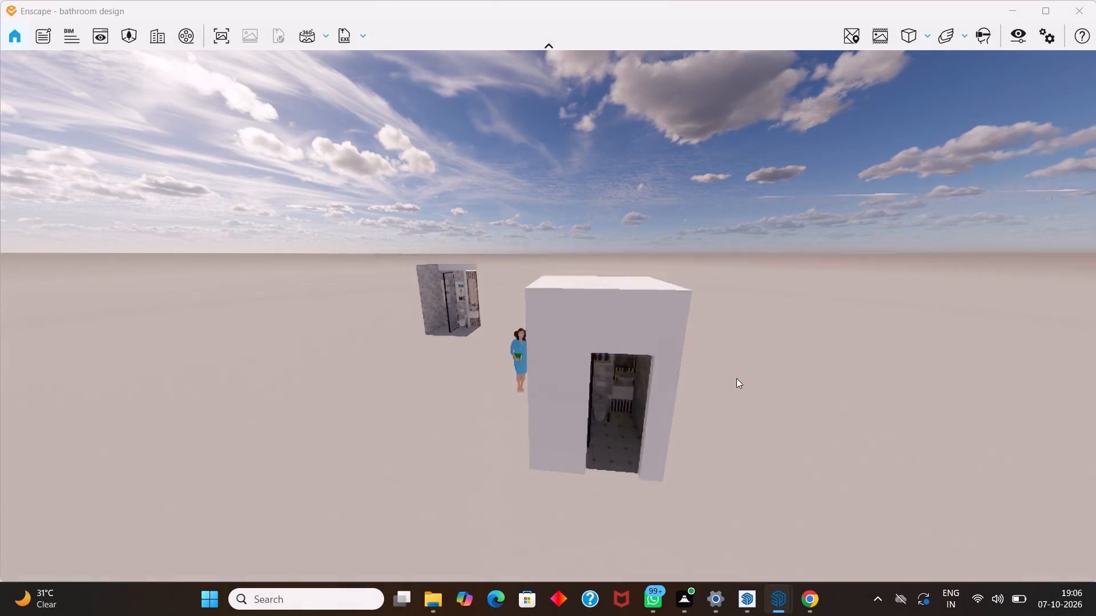
scroll(706, 358, "down", 4)
scroll(627, 464, "up", 7)
scroll(638, 415, "down", 5)
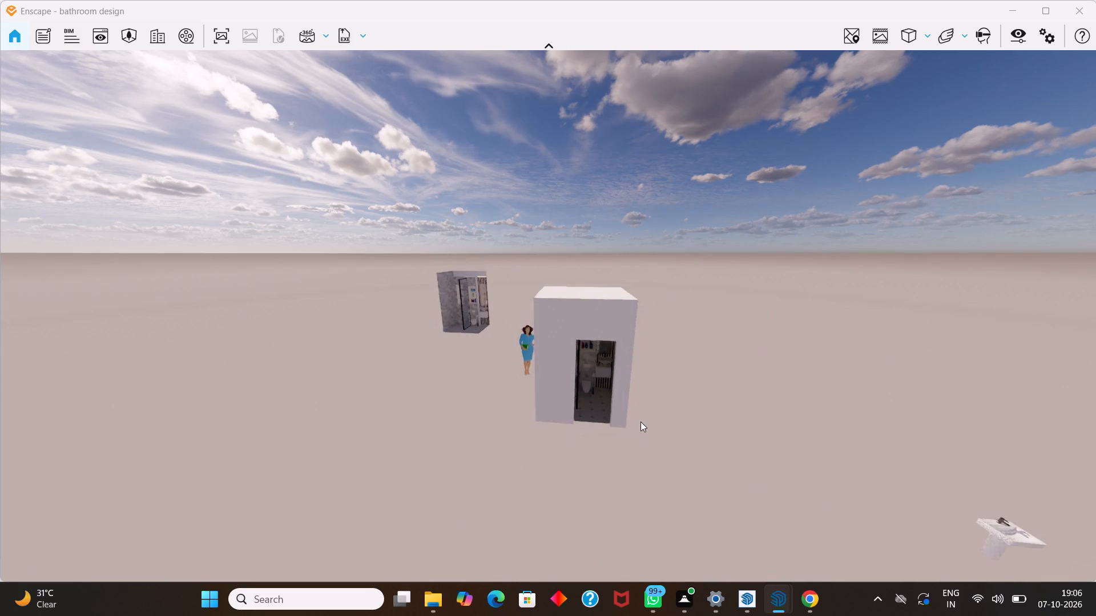
middle_click_drag(625, 513, 513, 238)
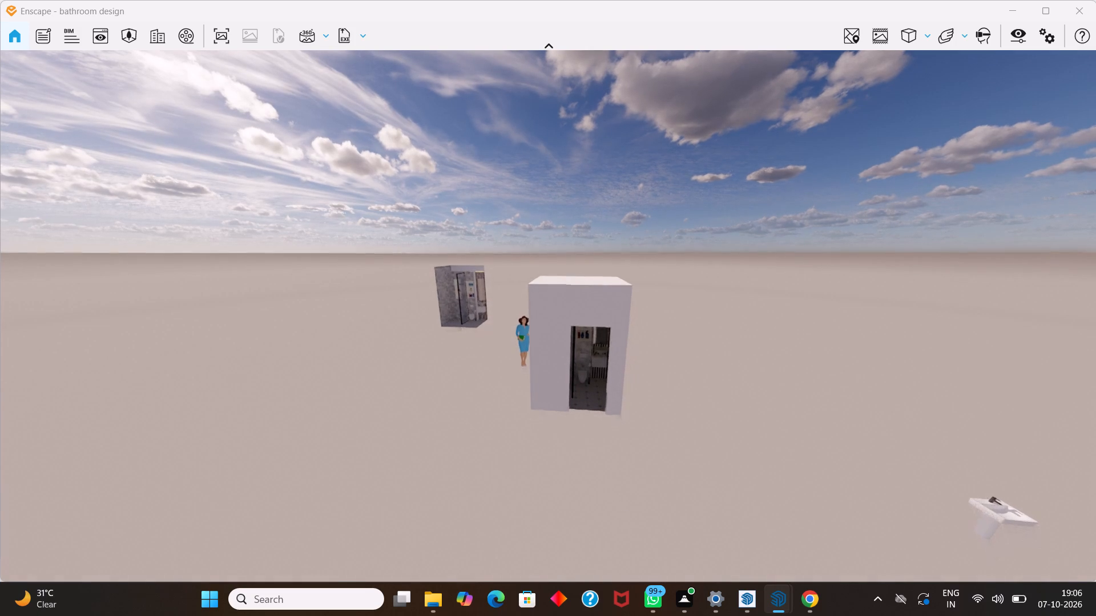
middle_click_drag(513, 238, 389, 51)
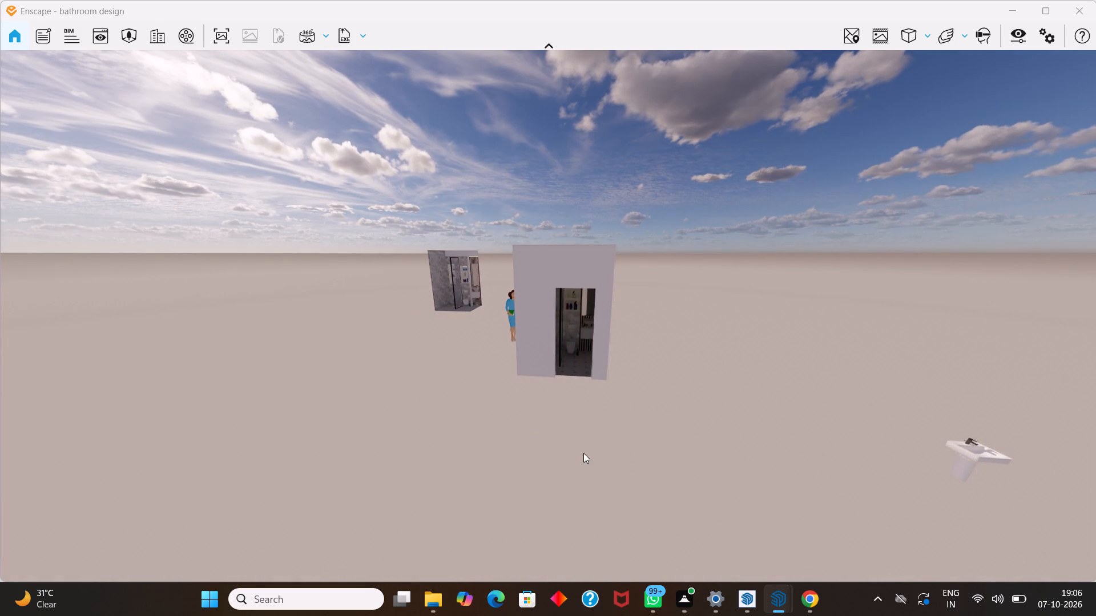
scroll(584, 453, "up", 4)
scroll(697, 440, "up", 4)
Examine the rendered bathroom interior through the doorway, including the lit niches, vanity, shower glass and ceiling edge.
middle_click_drag(722, 479, 487, 312)
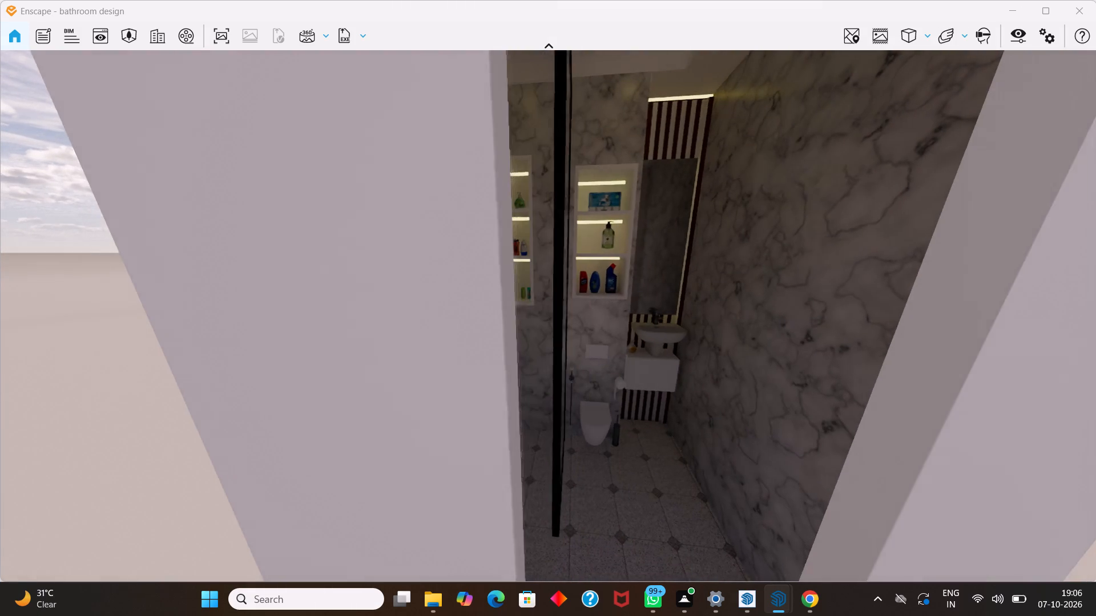
middle_click_drag(487, 312, 449, 321)
middle_click(720, 479)
scroll(714, 483, "up", 1)
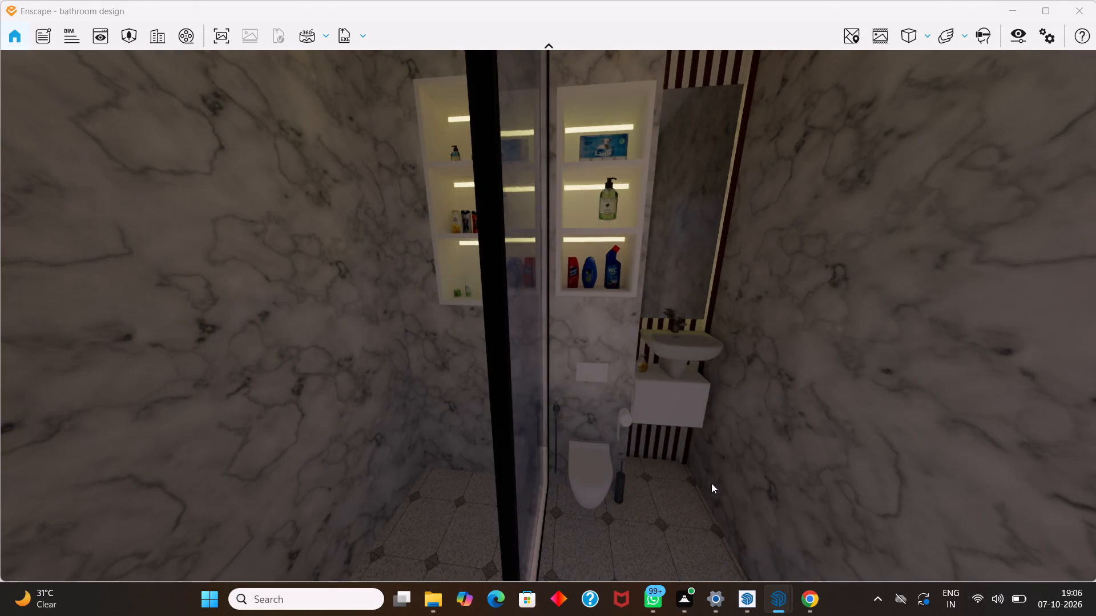
scroll(706, 488, "down", 1)
middle_click_drag(694, 489, 655, 501)
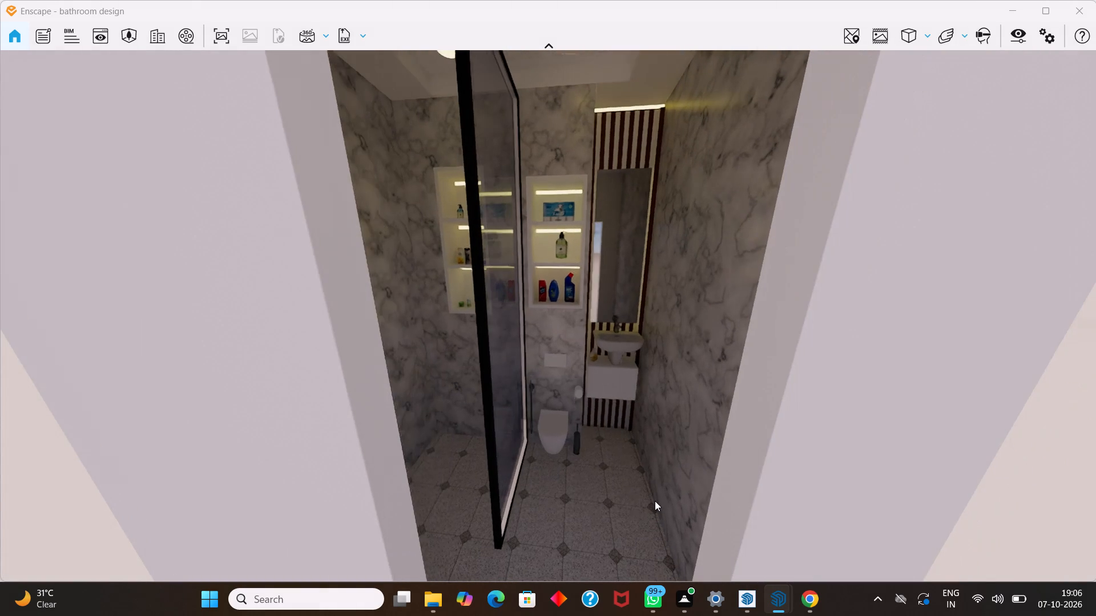
scroll(691, 490, "up", 1)
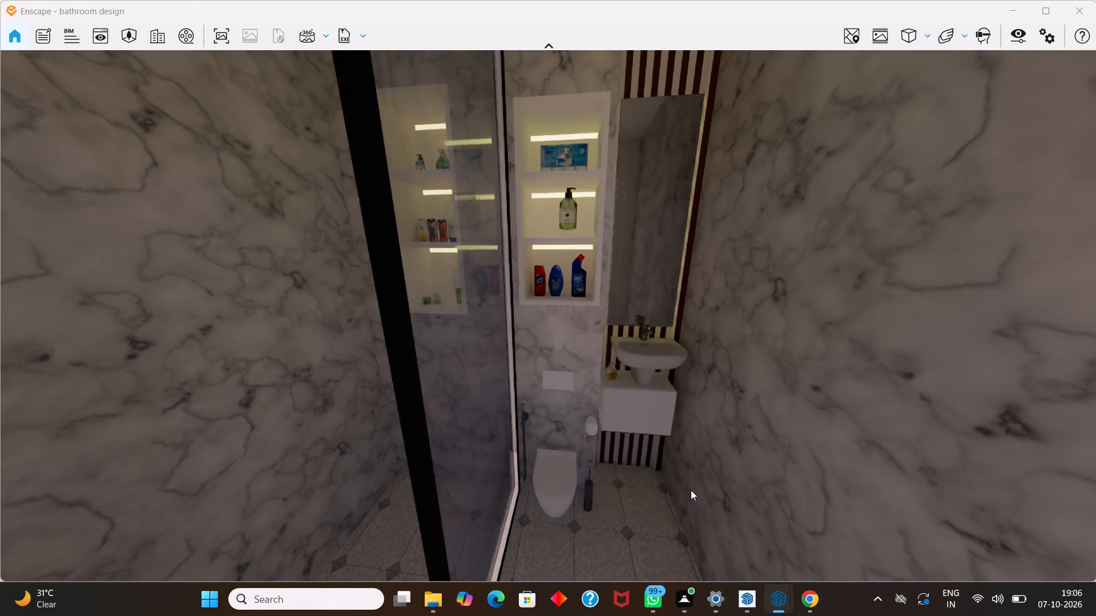
middle_click_drag(691, 487, 539, 271)
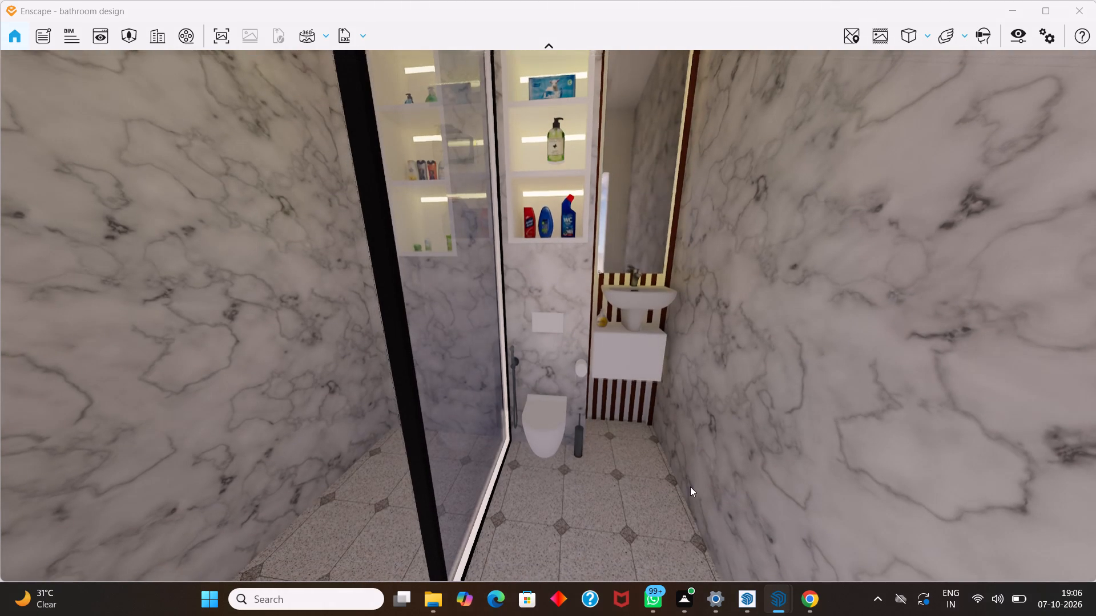
middle_click_drag(691, 447, 588, 350)
scroll(547, 275, "down", 1)
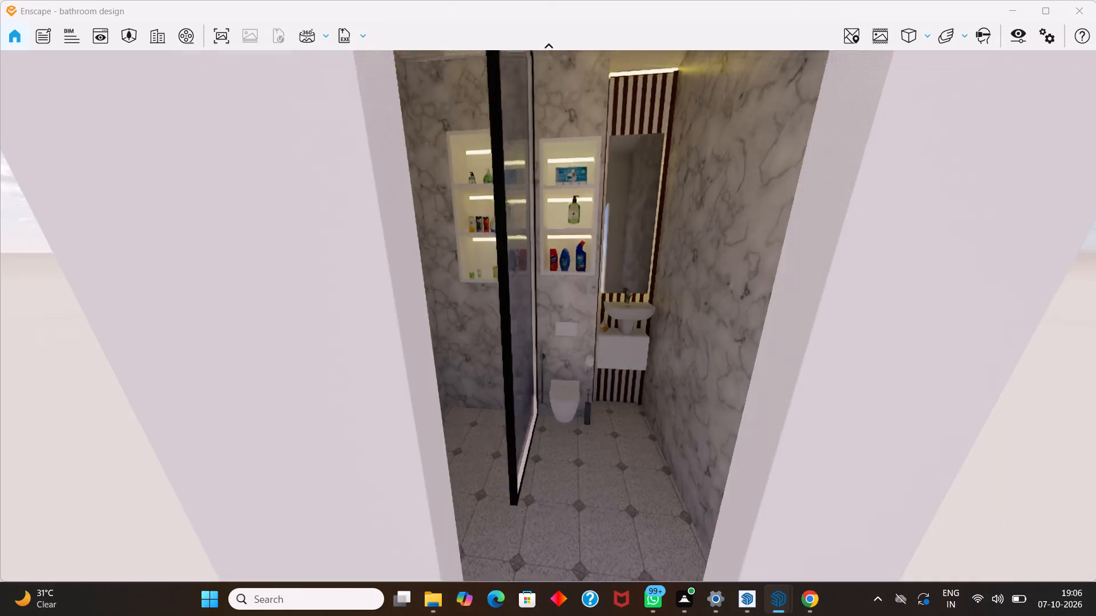
middle_click_drag(588, 350, 586, 398)
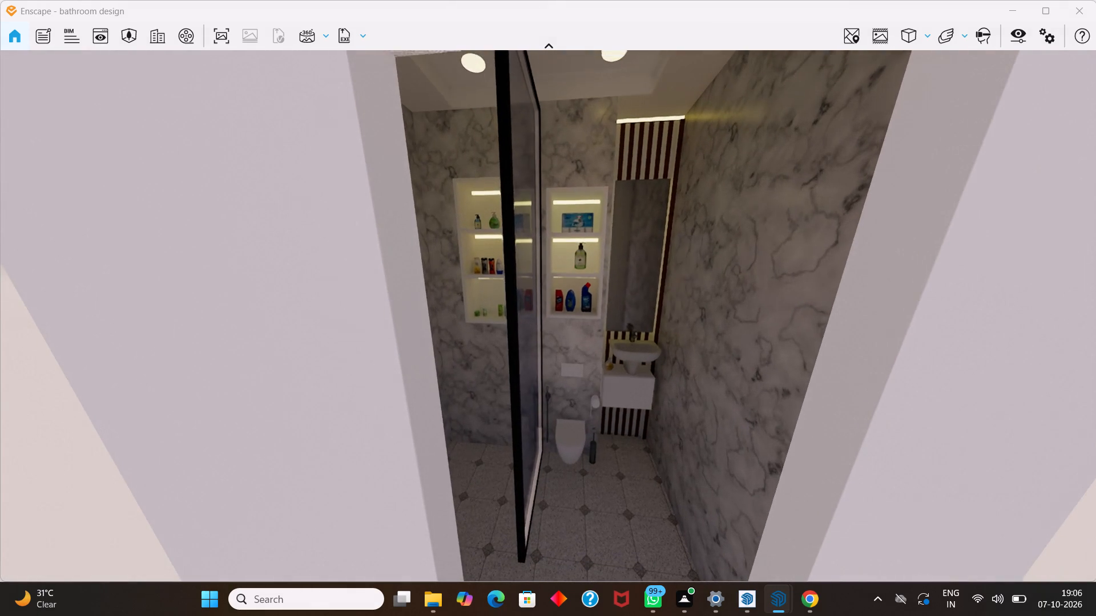
middle_click_drag(586, 398, 558, 414)
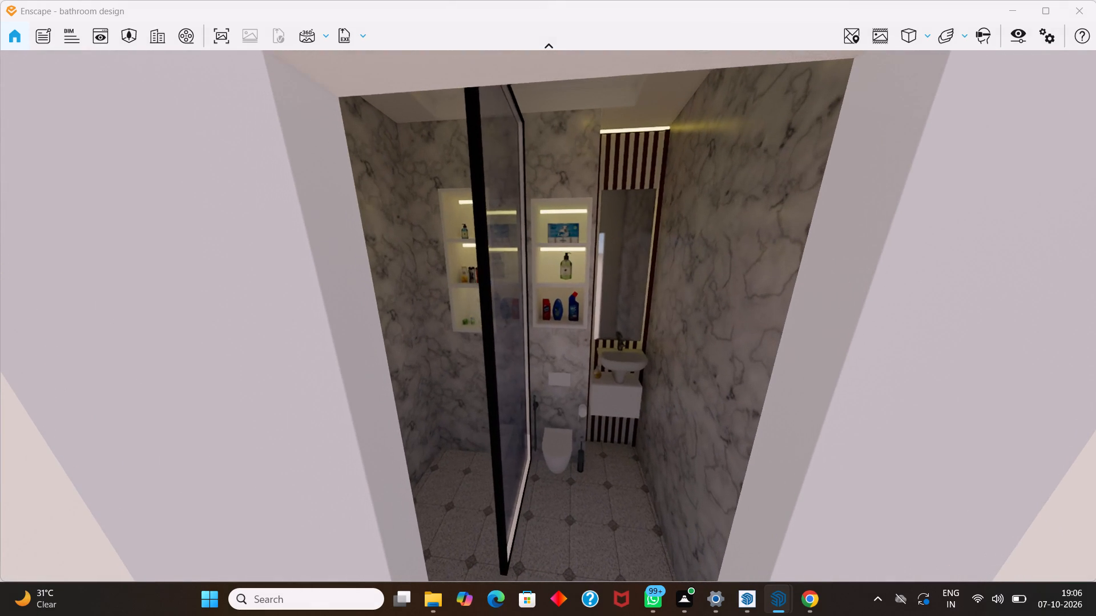
middle_click_drag(558, 414, 562, 424)
middle_click_drag(690, 445, 692, 451)
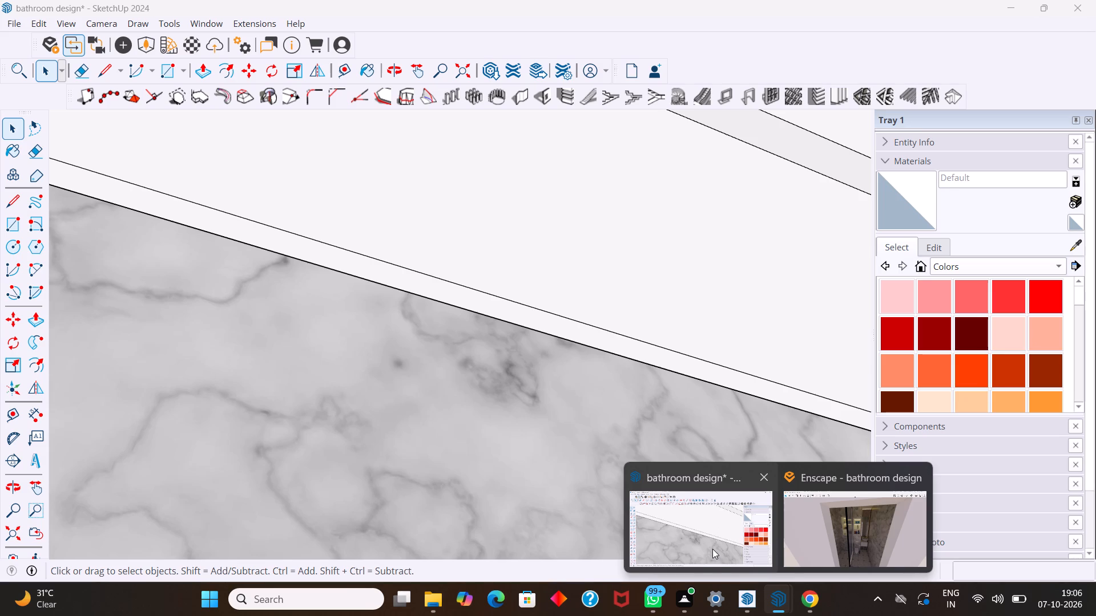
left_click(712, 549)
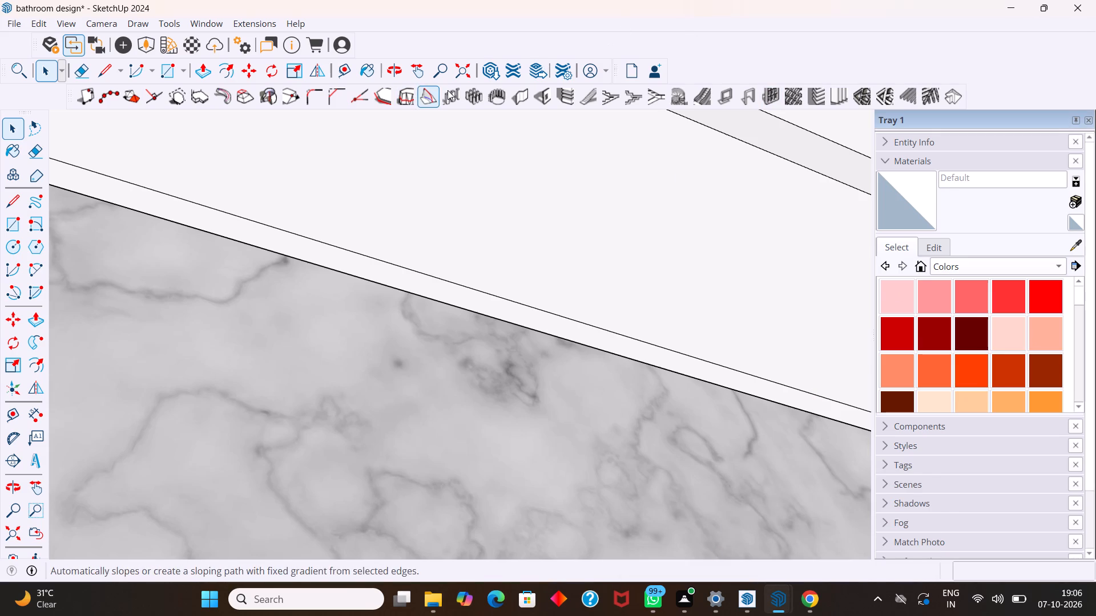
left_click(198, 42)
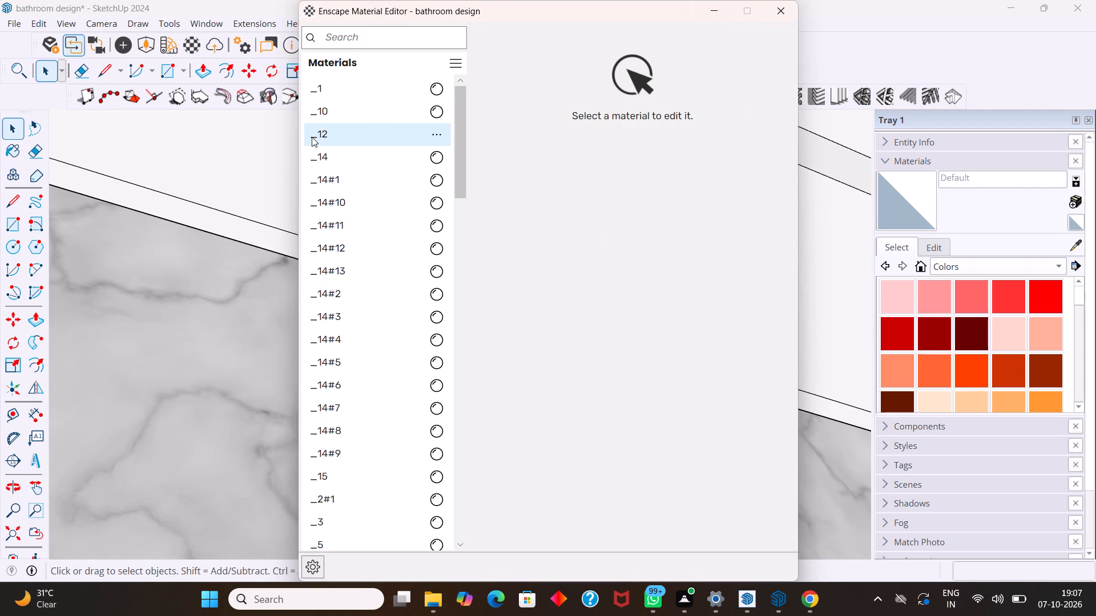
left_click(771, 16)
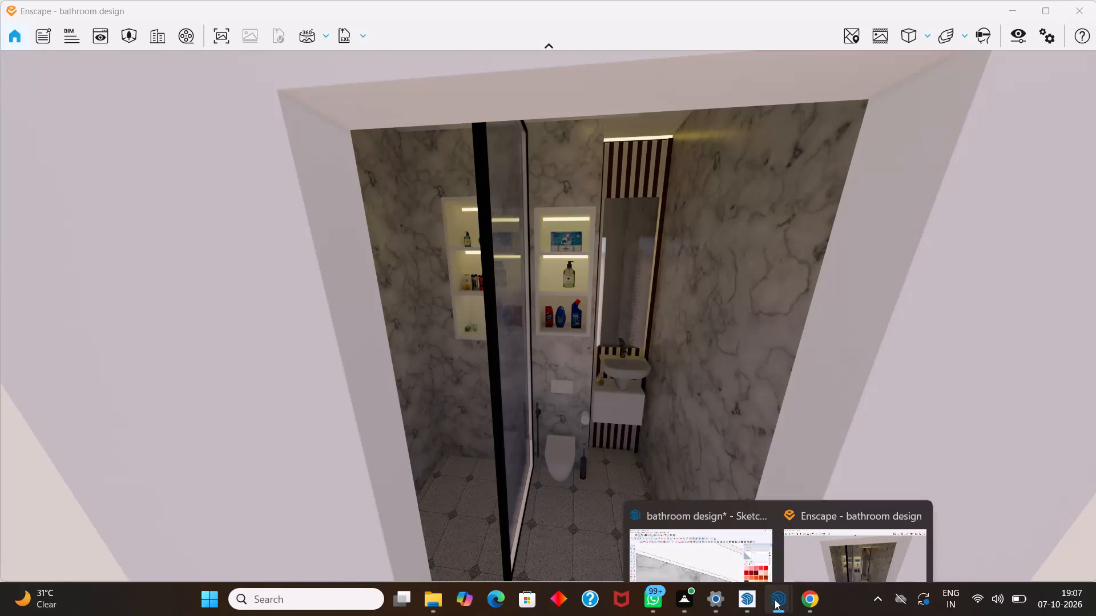
Switch to SketchUp, open the Enscape Material Editor and browse the bathroom model's material list.
left_click(730, 532)
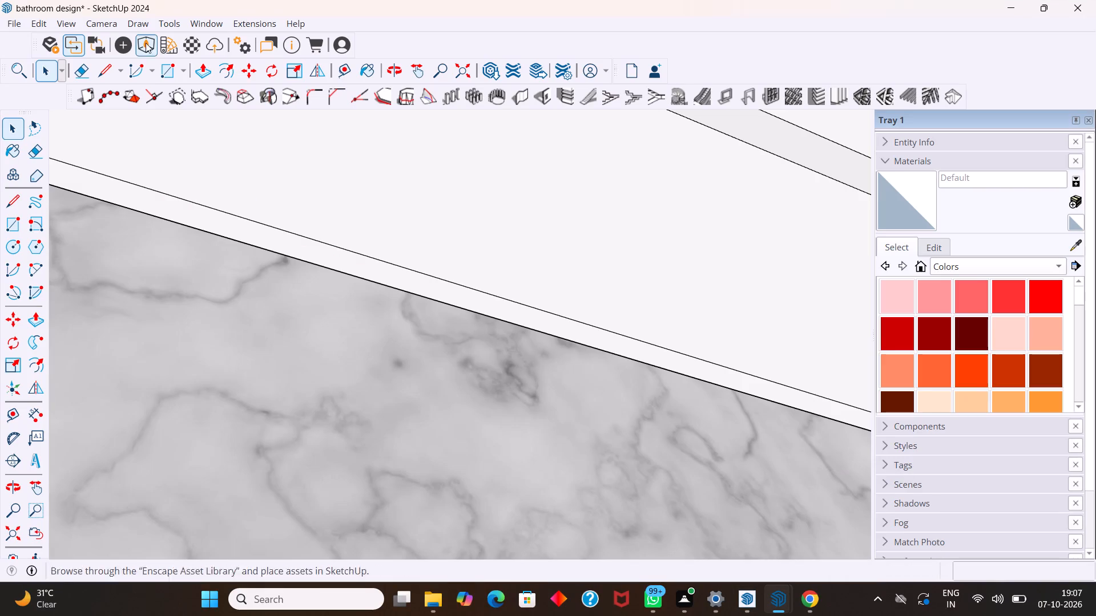
left_click(193, 50)
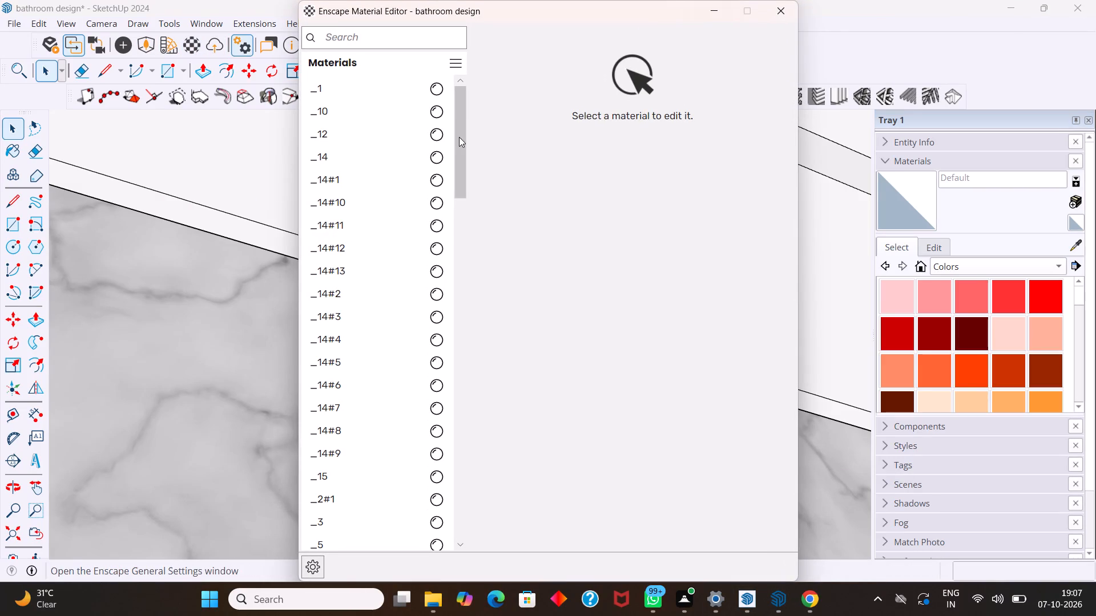
scroll(606, 217, "down", 9)
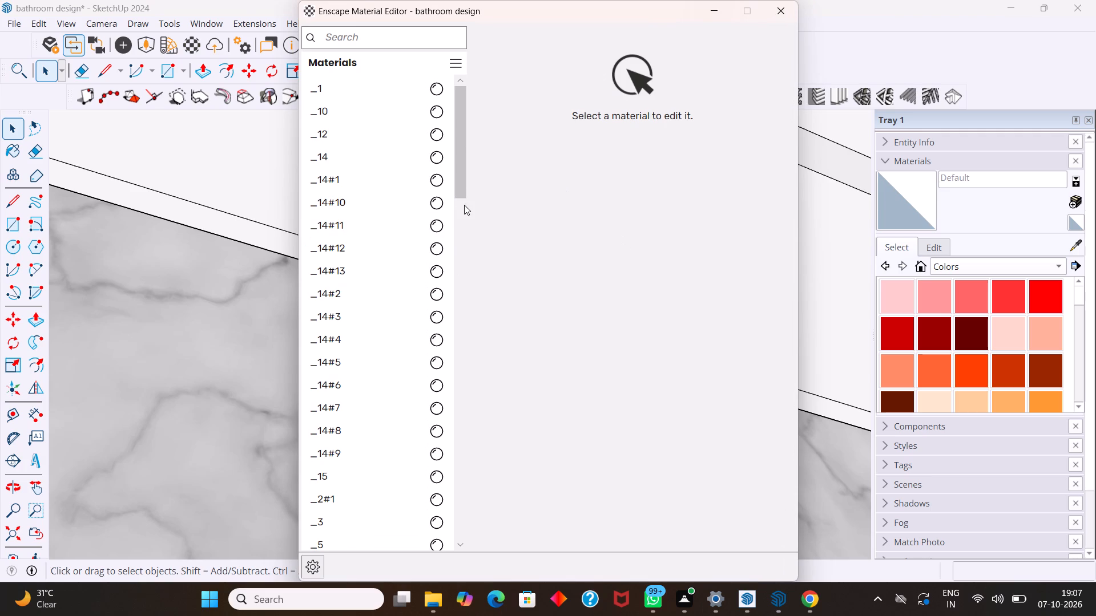
left_click_drag(462, 202, 442, 91)
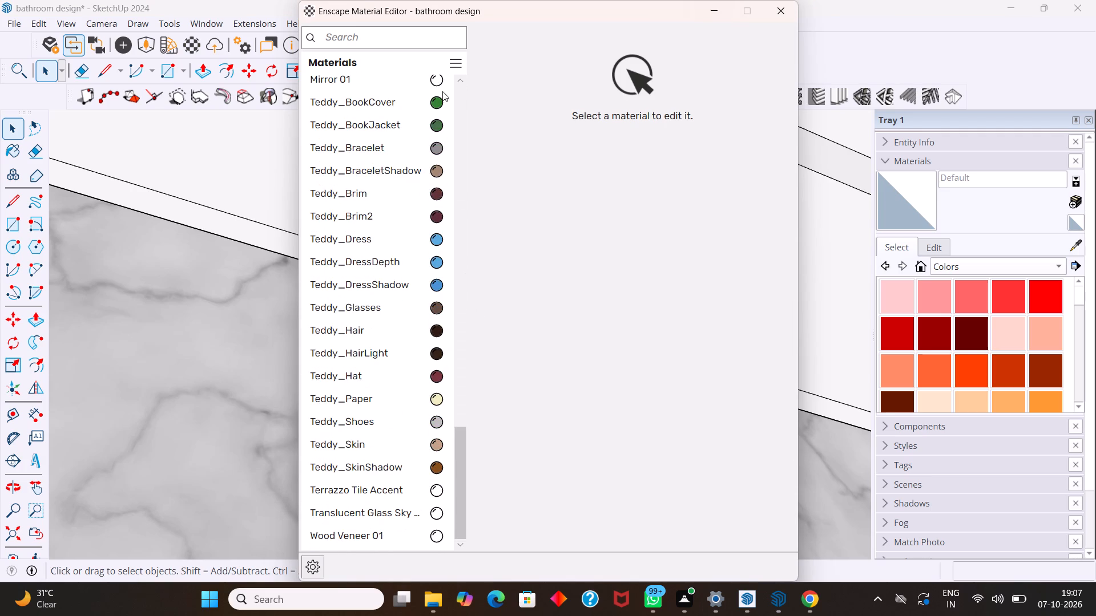
left_click_drag(442, 91, 514, 301)
left_click_drag(461, 440, 461, 189)
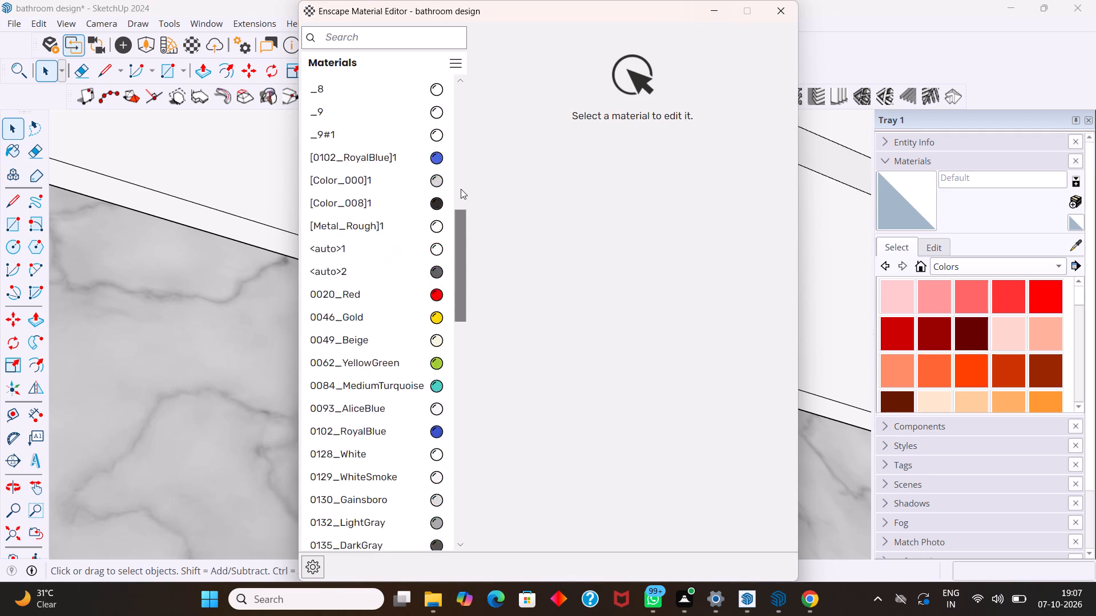
left_click_drag(461, 189, 452, 234)
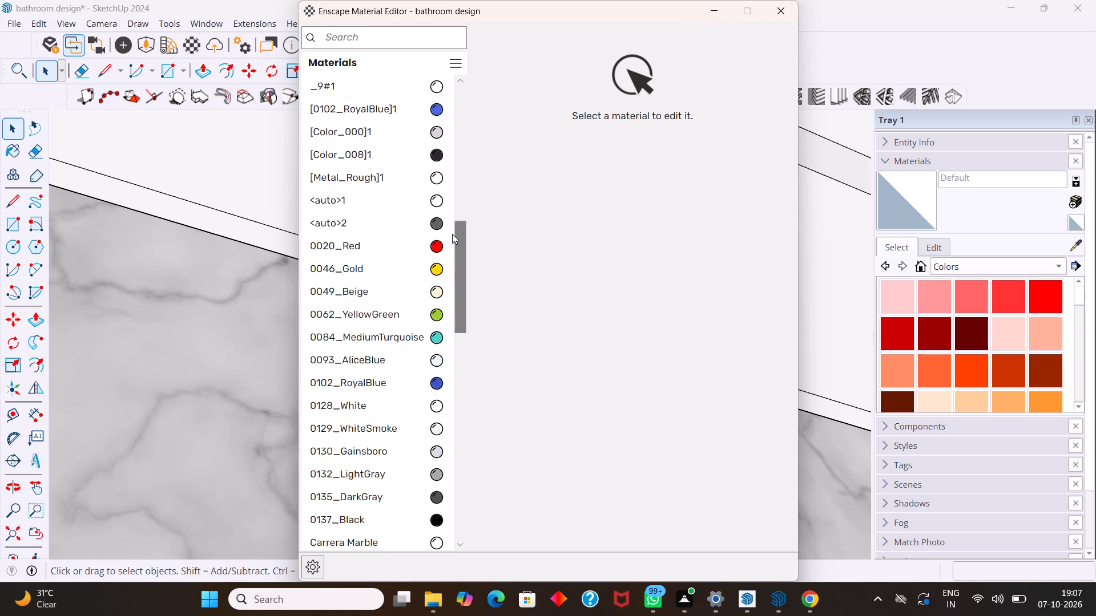
left_click_drag(452, 234, 448, 246)
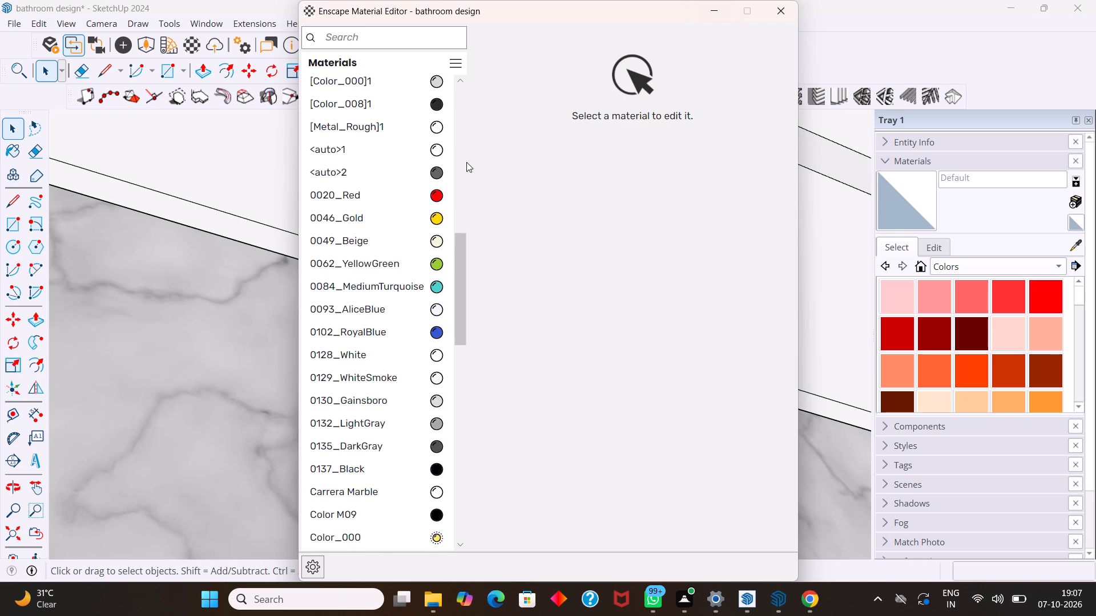
left_click(784, 2)
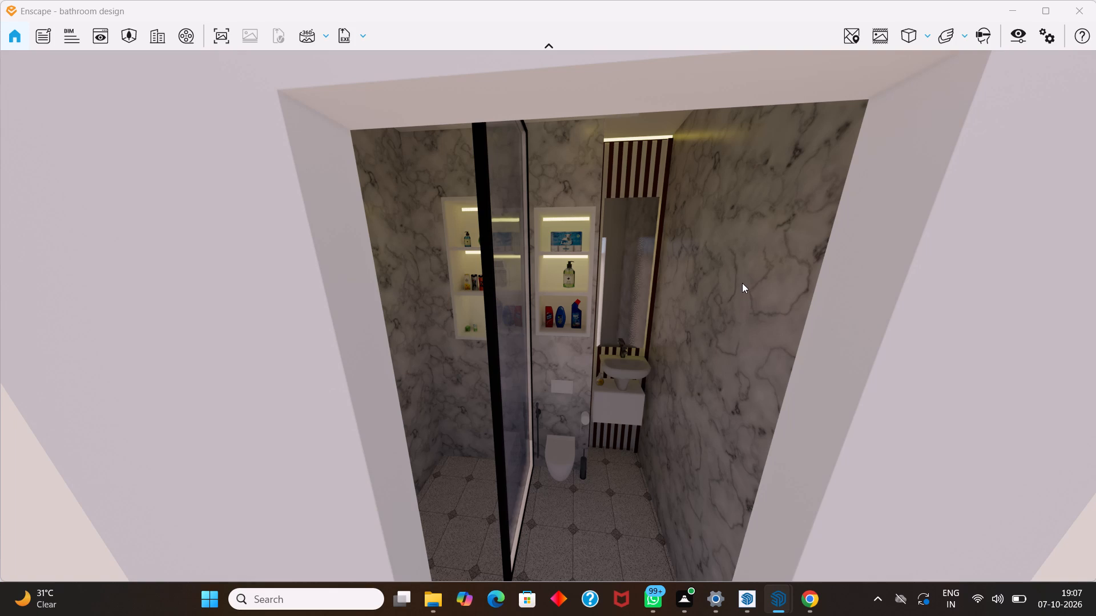
Examine the Enscape render through the open doorway and from outside, checking the interior and the doorway wall down to the ground.
middle_click_drag(761, 294, 611, 313)
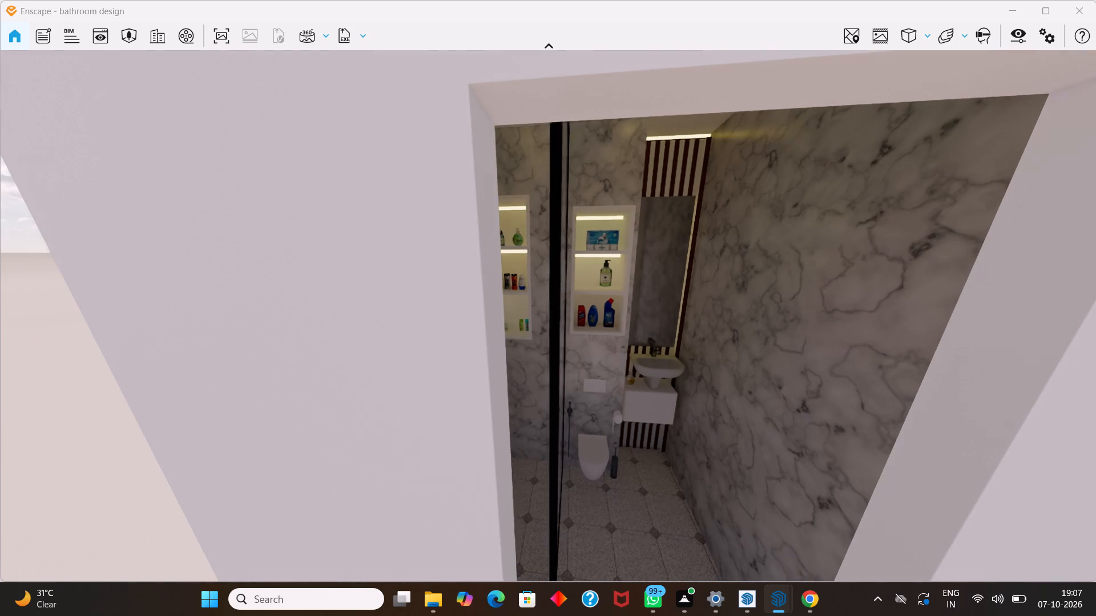
middle_click_drag(611, 313, 611, 318)
middle_click_drag(611, 318, 764, 294)
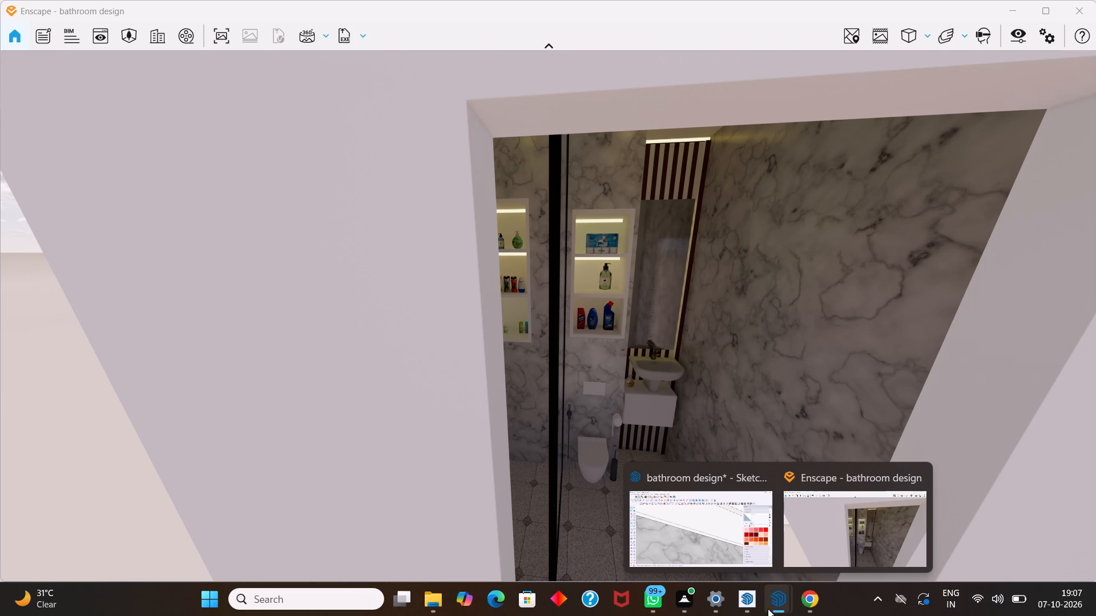
left_click(840, 538)
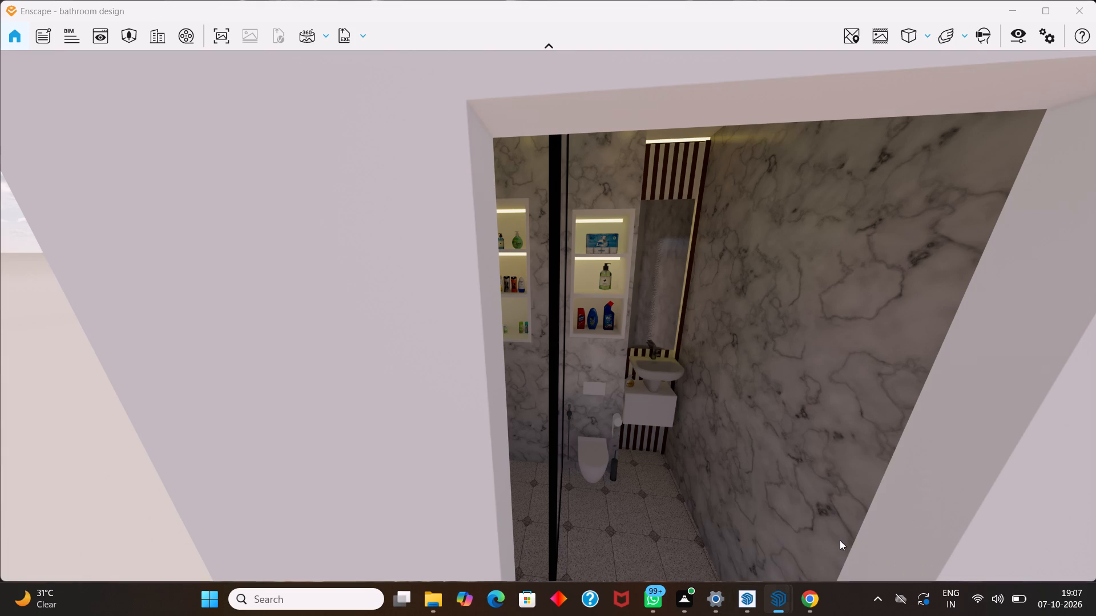
middle_click_drag(781, 464, 428, 277)
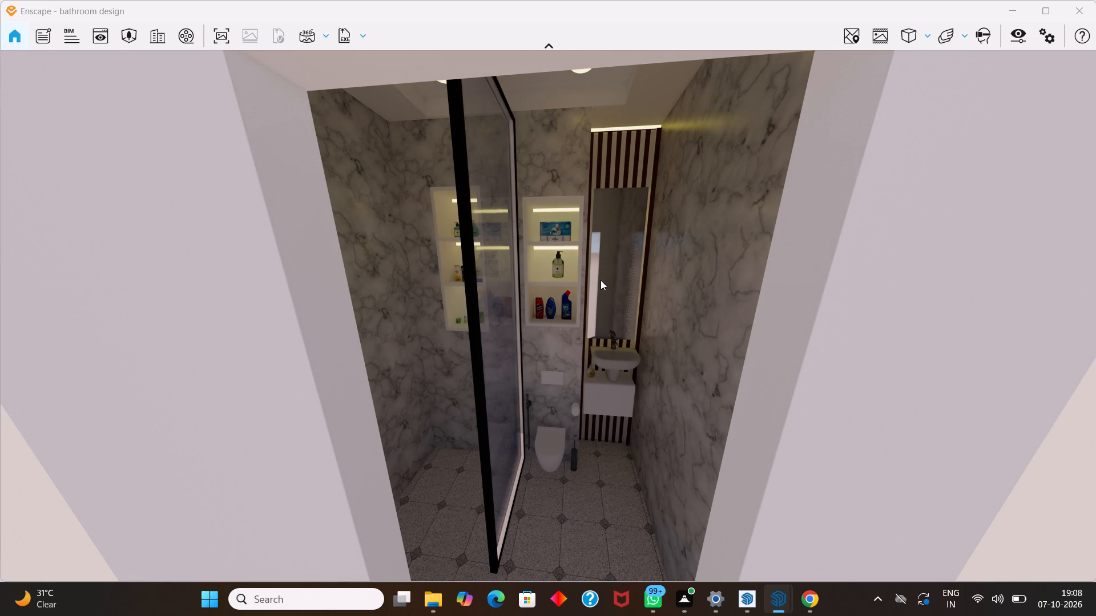
middle_click_drag(601, 280, 556, 270)
scroll(598, 278, "down", 5)
scroll(603, 315, "up", 1)
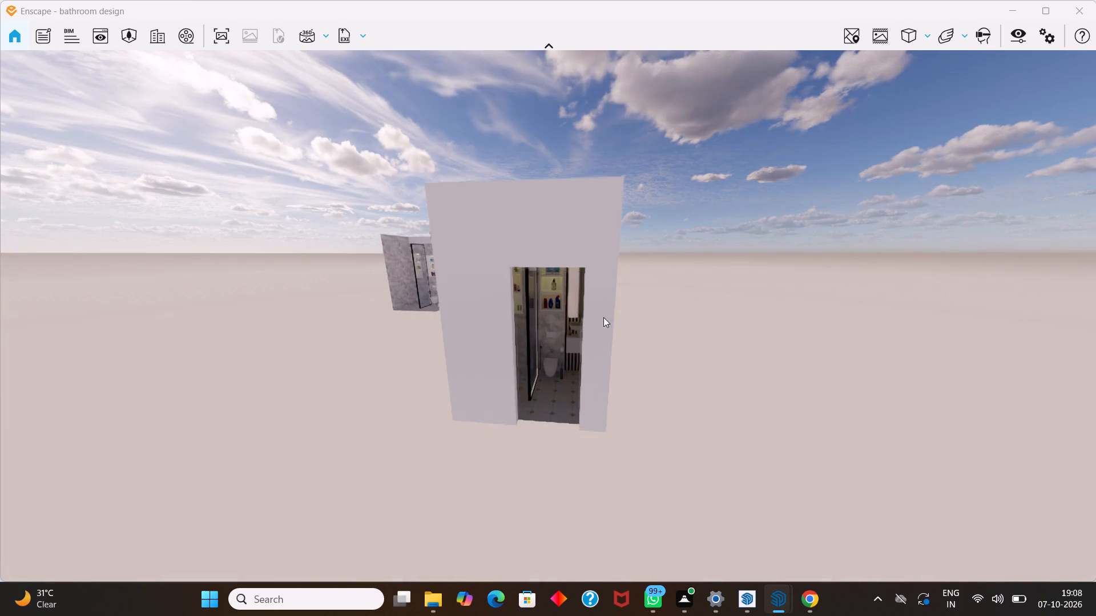
middle_click_drag(623, 504, 618, 188)
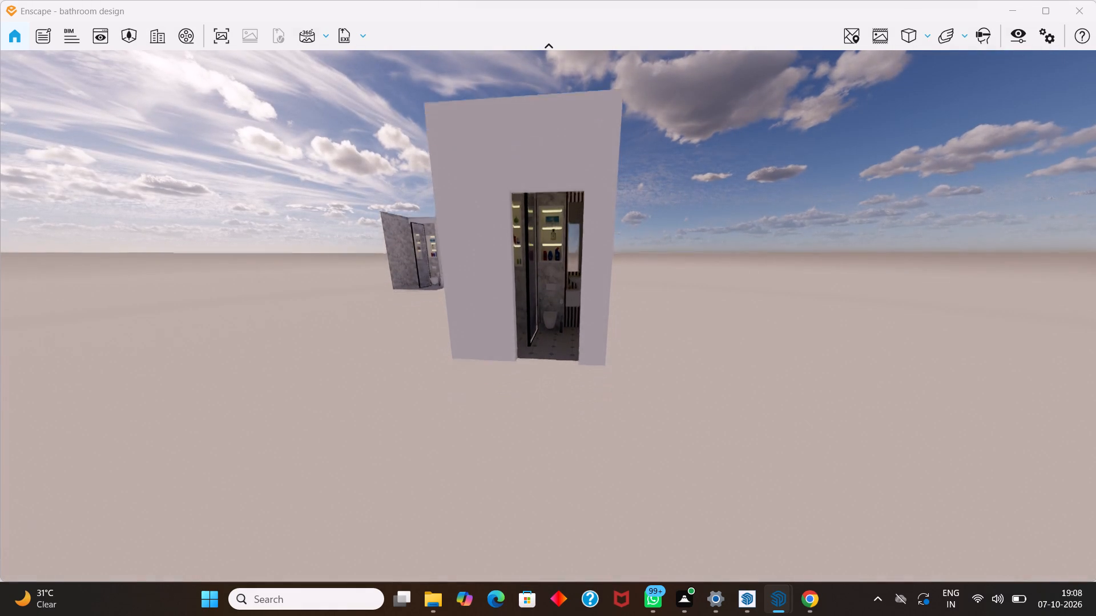
middle_click_drag(618, 188, 629, 142)
middle_click_drag(575, 549, 534, 248)
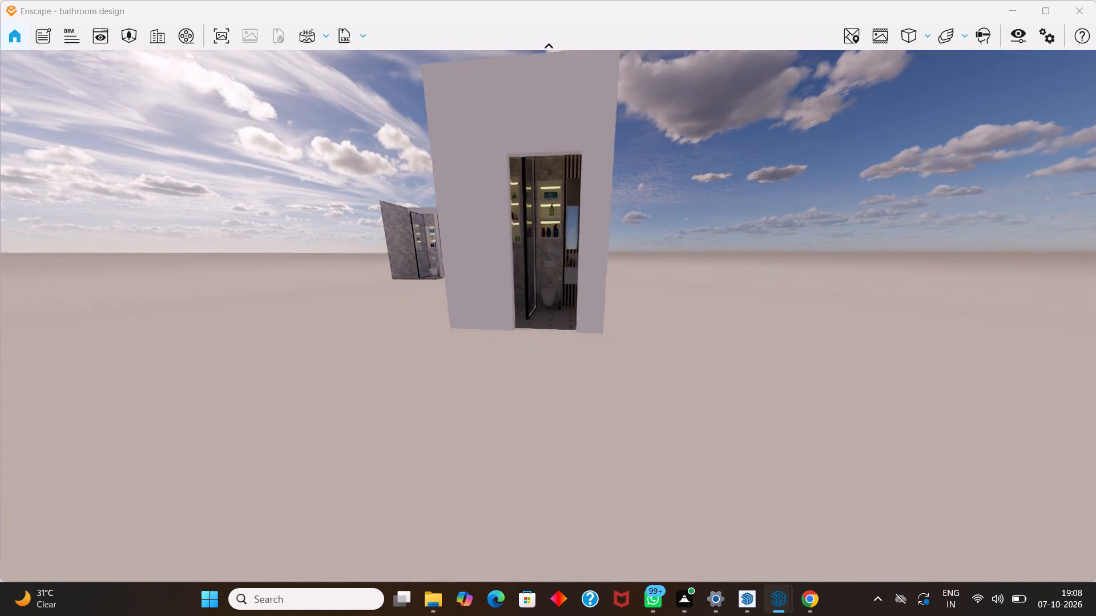
middle_click_drag(534, 248, 532, 160)
scroll(501, 402, "up", 2)
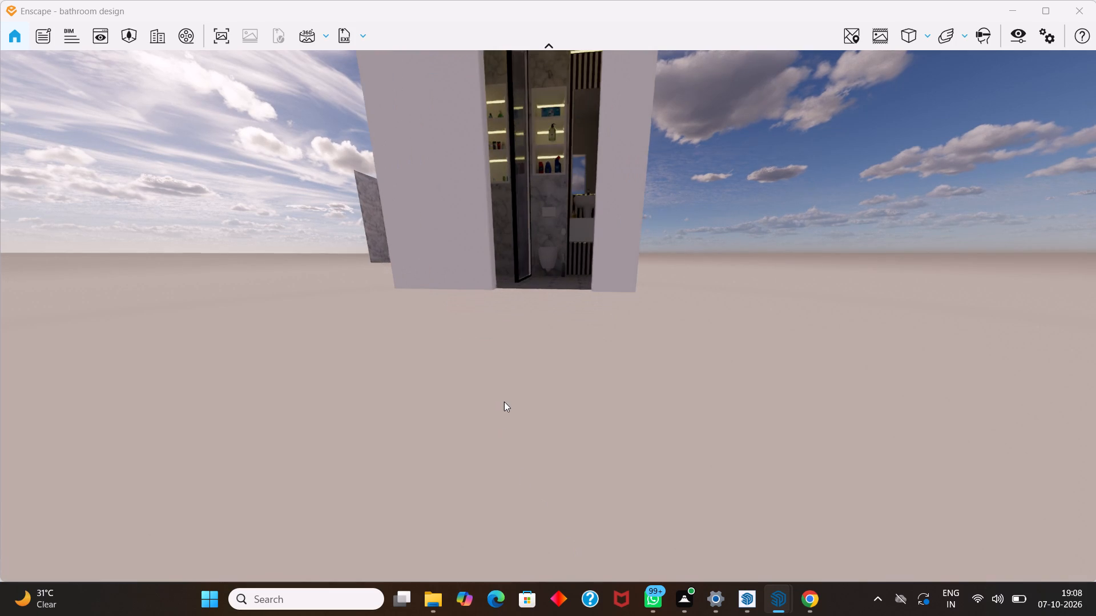
middle_click_drag(519, 395, 534, 581)
scroll(524, 557, "down", 1)
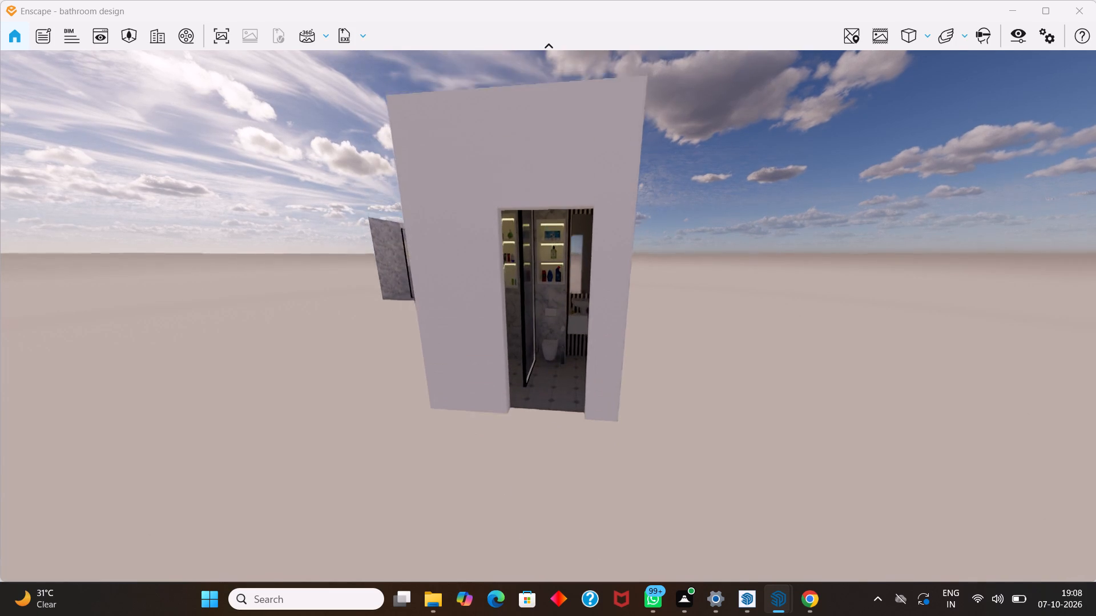
middle_click_drag(534, 581, 540, 581)
scroll(536, 581, "up", 1)
middle_click(522, 400)
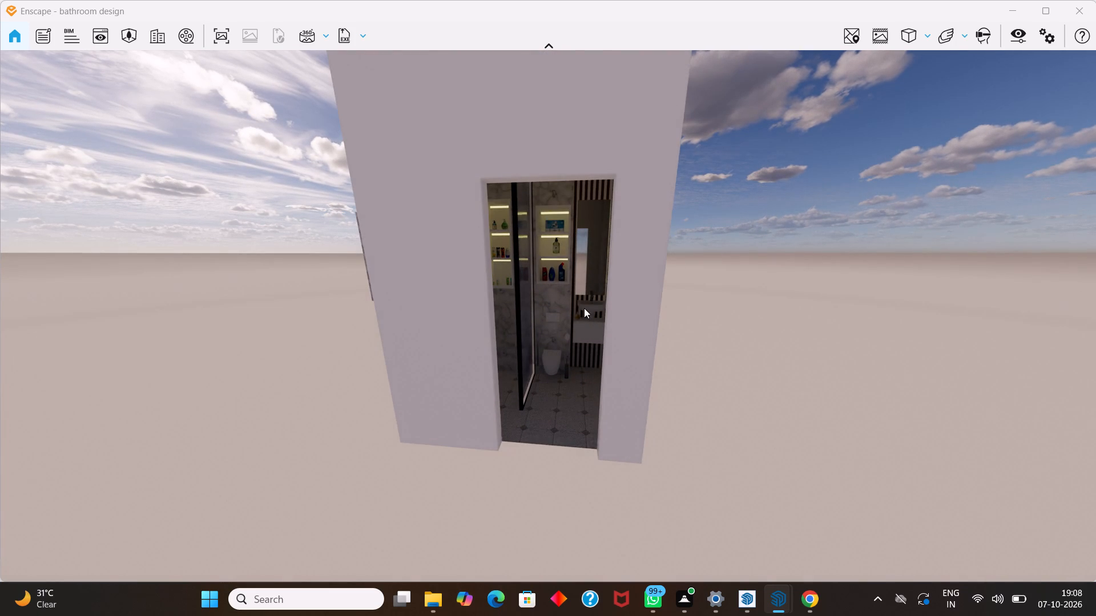
scroll(585, 307, "down", 3)
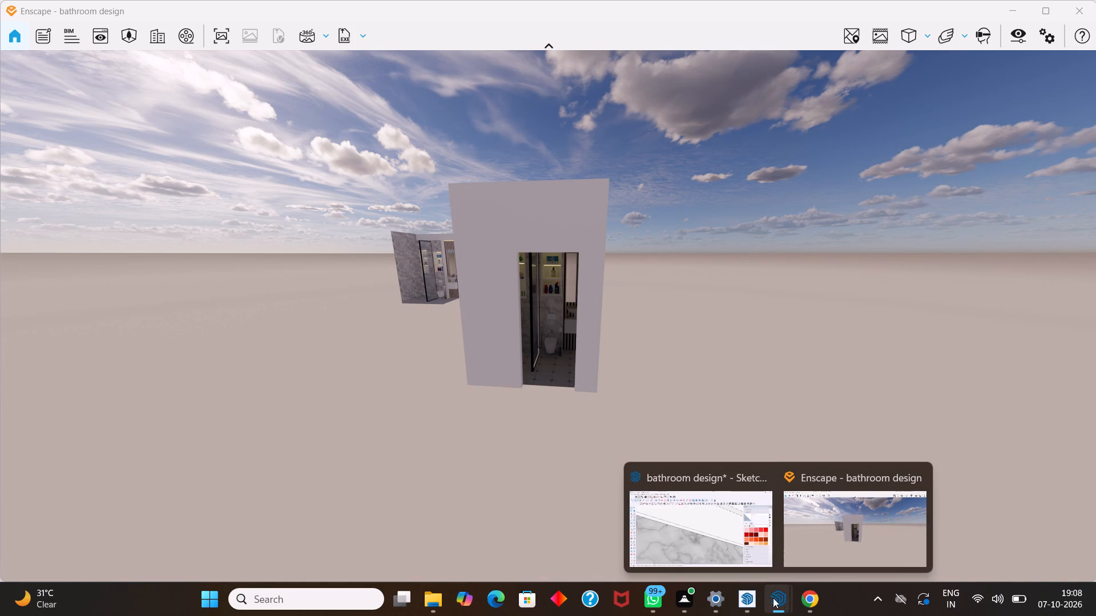
Switch to SketchUp and Push/Pull the underside of the wall above the doorway down about 3' 2 3/8".
left_click(743, 544)
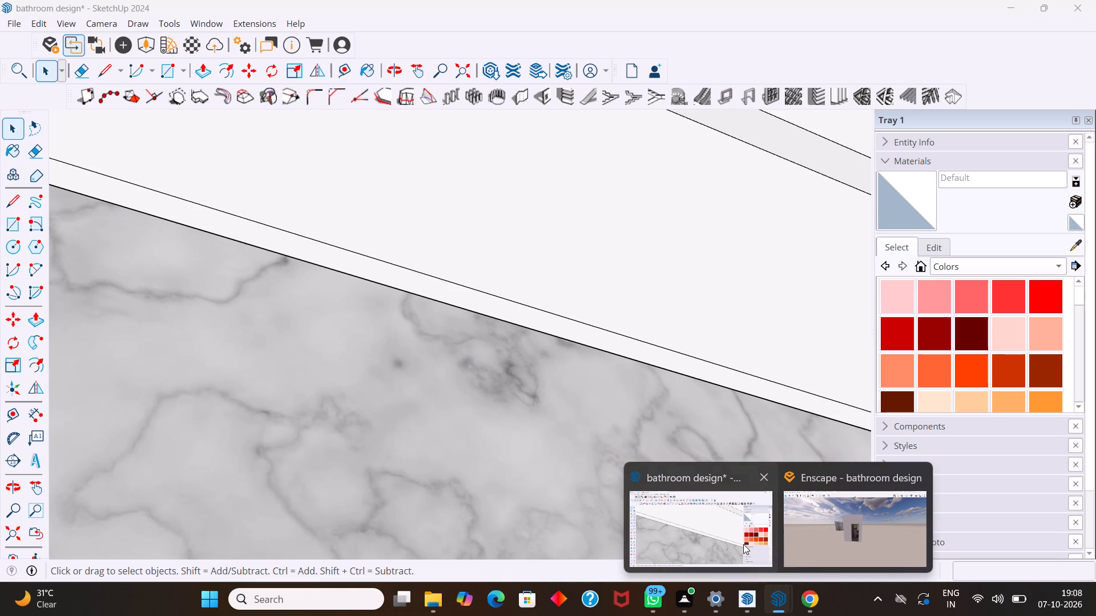
scroll(491, 375, "down", 15)
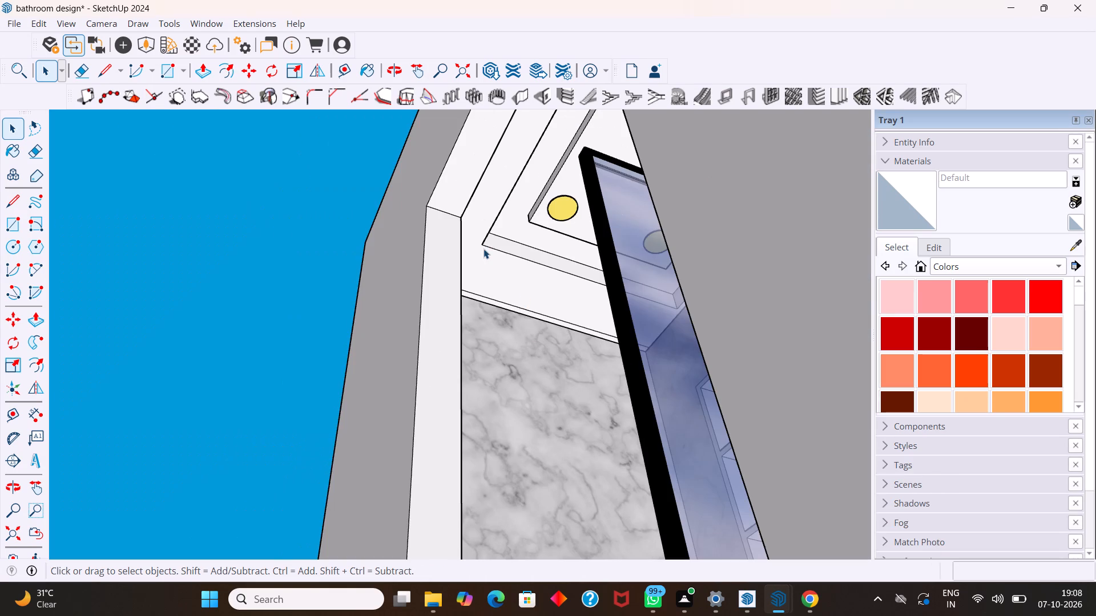
left_click(457, 175)
key("p")
left_click_drag(457, 177, 523, 444)
scroll(517, 358, "down", 1)
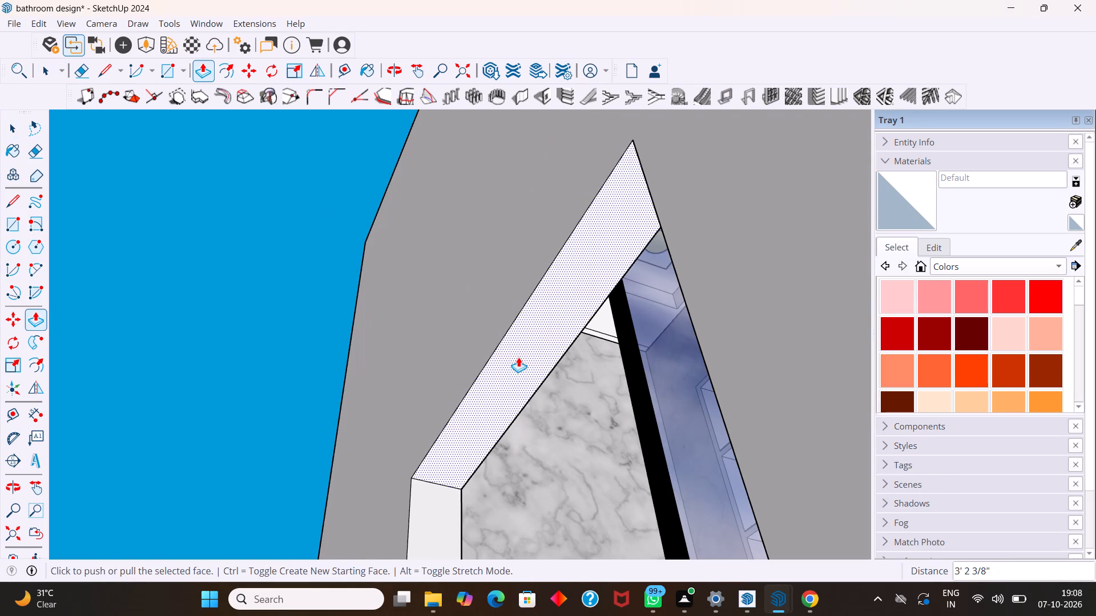
scroll(518, 357, "down", 2)
scroll(537, 307, "down", 10)
scroll(545, 224, "down", 1)
middle_click_drag(545, 224, 646, 175)
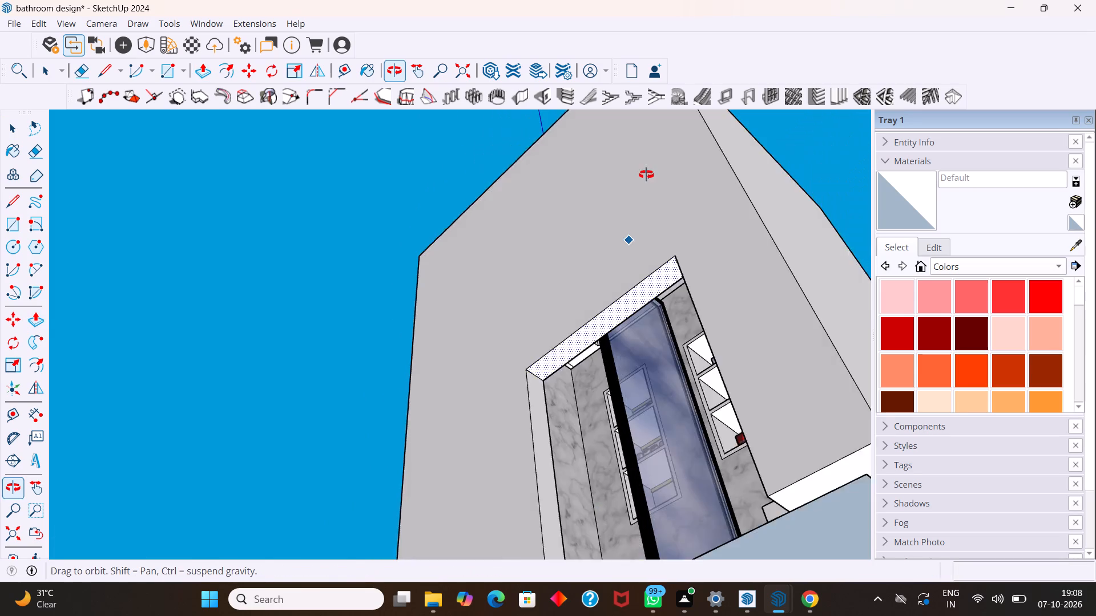
middle_click_drag(646, 175, 652, 141)
scroll(651, 130, "down", 2)
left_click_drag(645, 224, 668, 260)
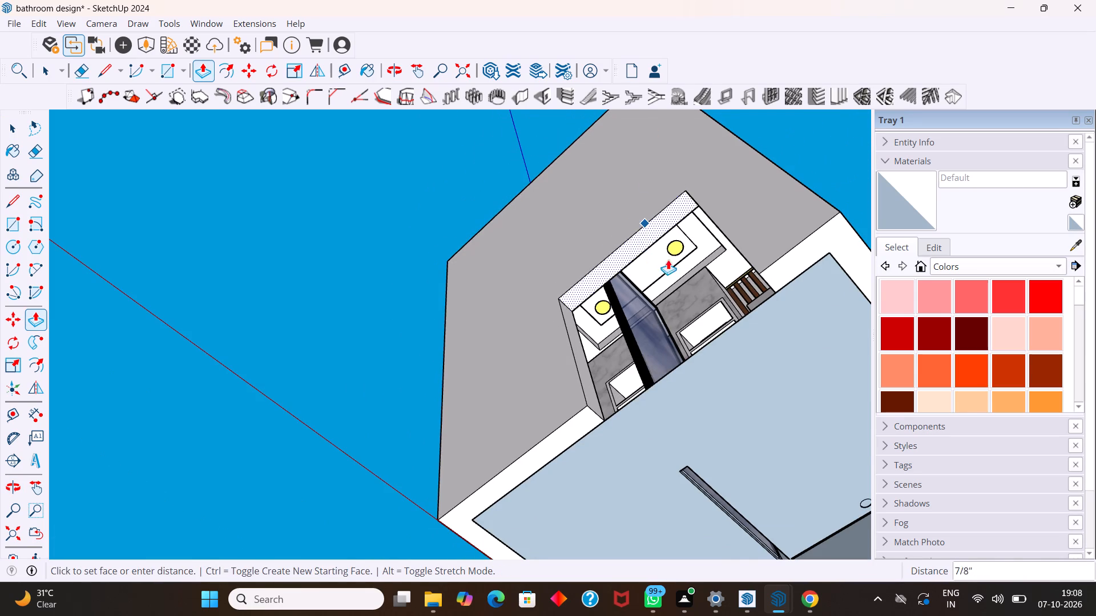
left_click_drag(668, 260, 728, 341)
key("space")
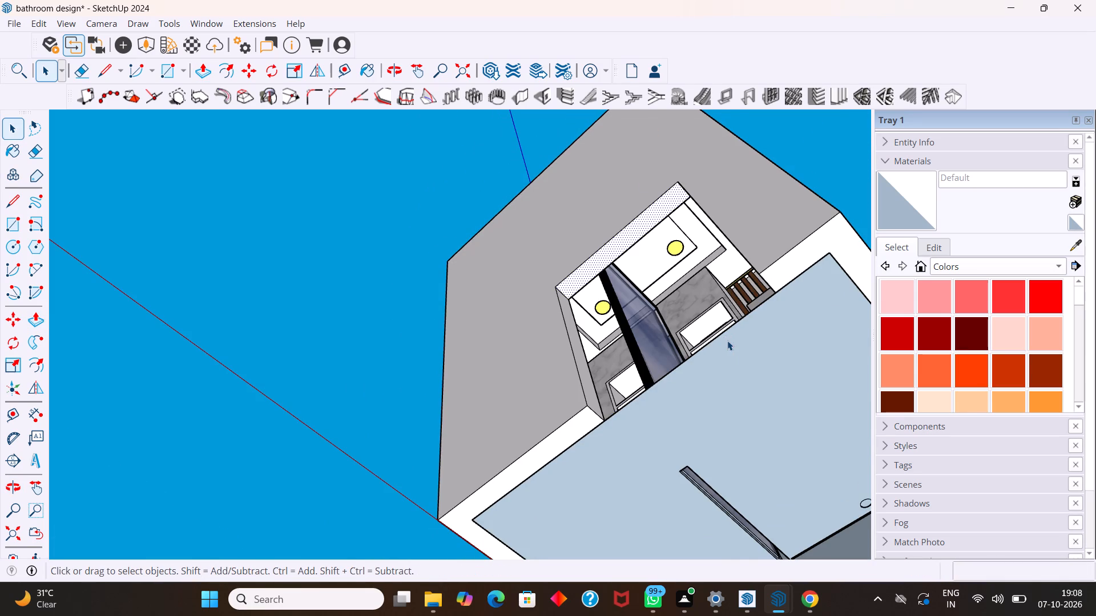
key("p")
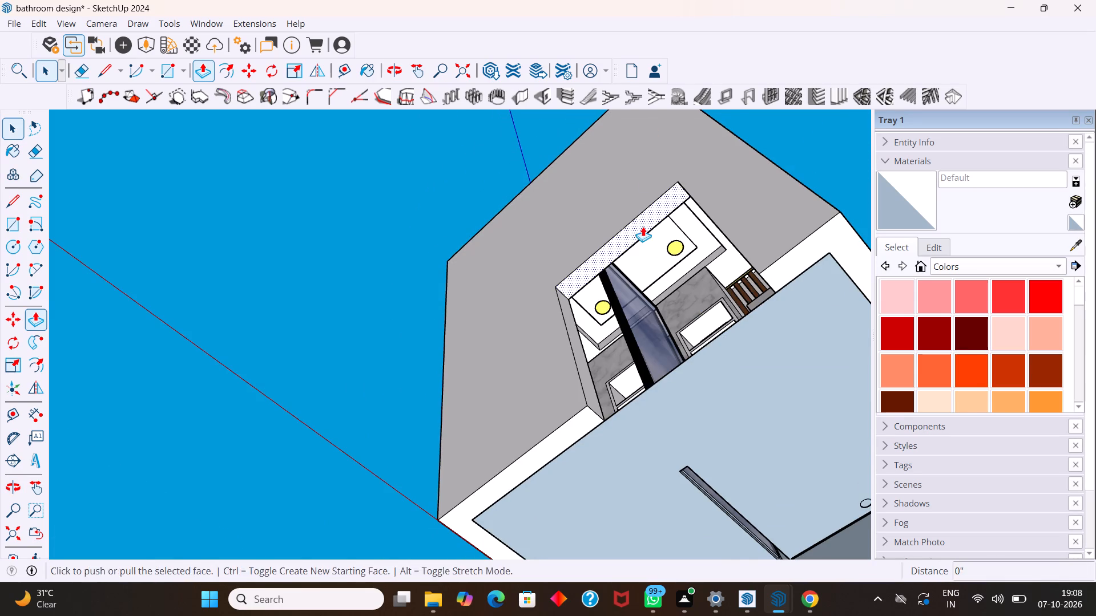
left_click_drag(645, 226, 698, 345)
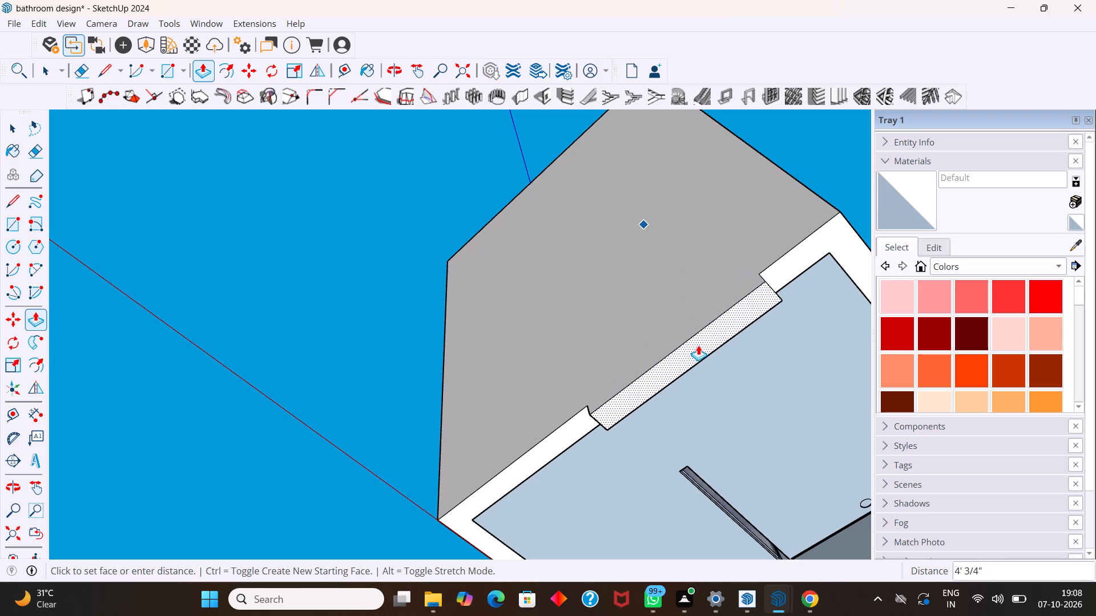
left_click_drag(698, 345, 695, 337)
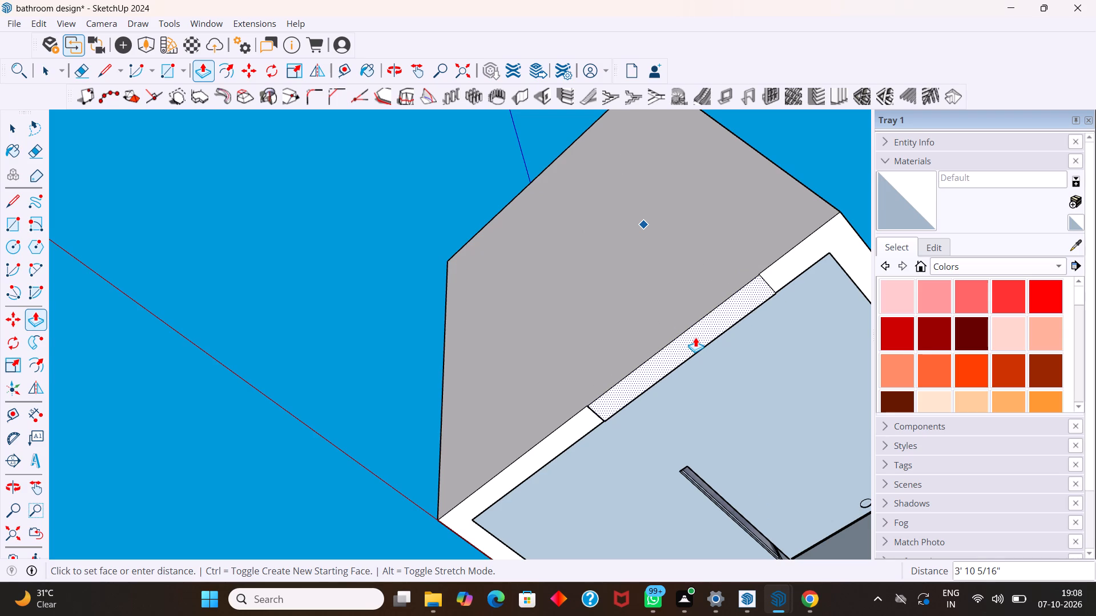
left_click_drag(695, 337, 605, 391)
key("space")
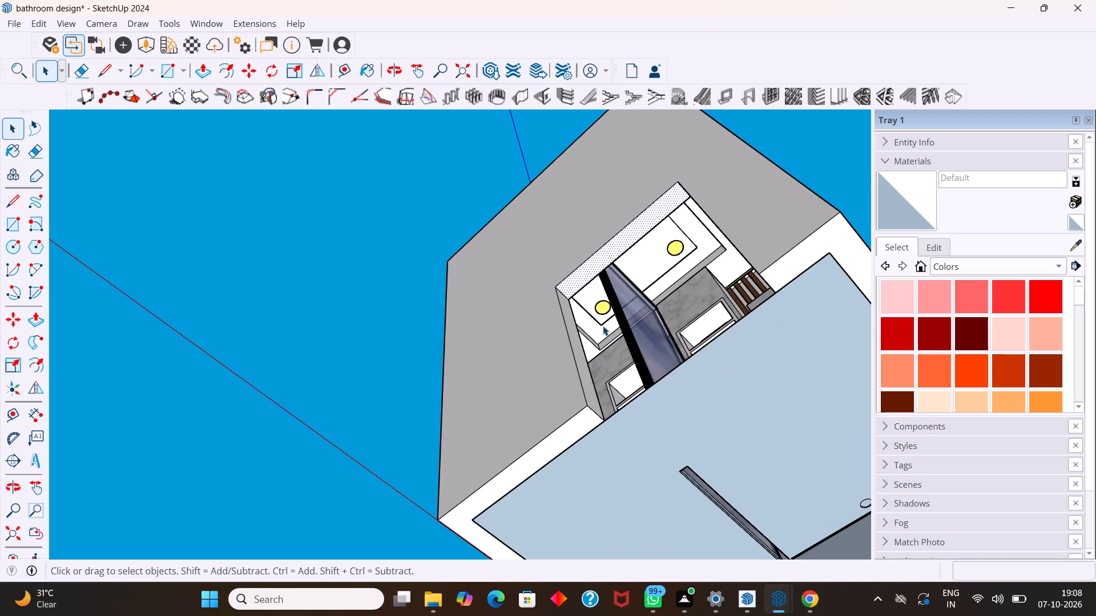
Push/Pull the doorway's top face down about 3' 10 1/8" more to the base of the wall, closing the opening.
key("p")
left_click_drag(576, 283, 582, 363)
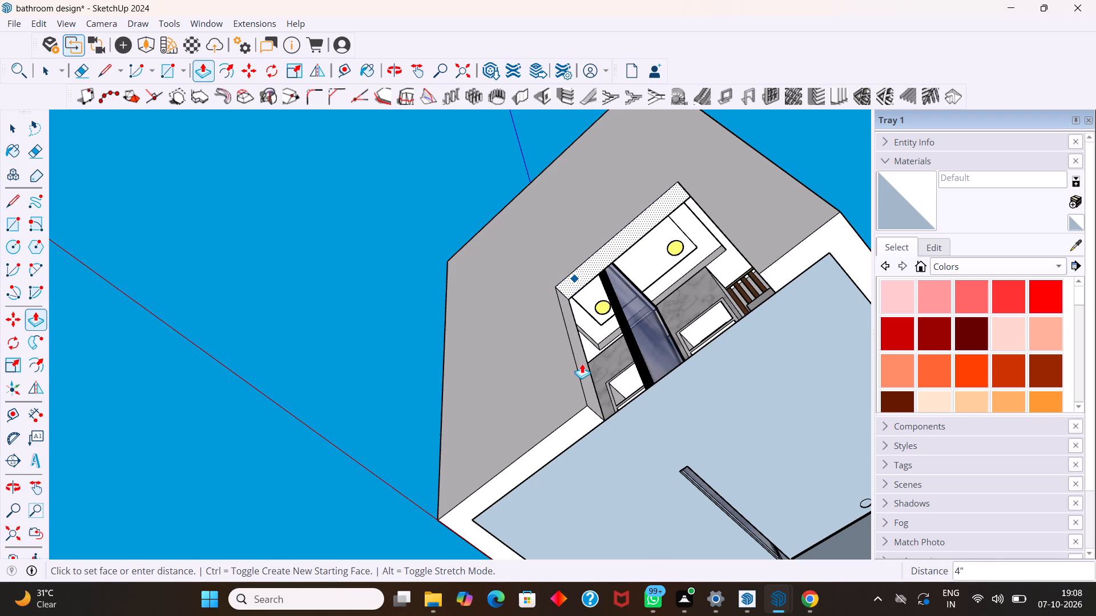
left_click_drag(582, 363, 588, 408)
key("space")
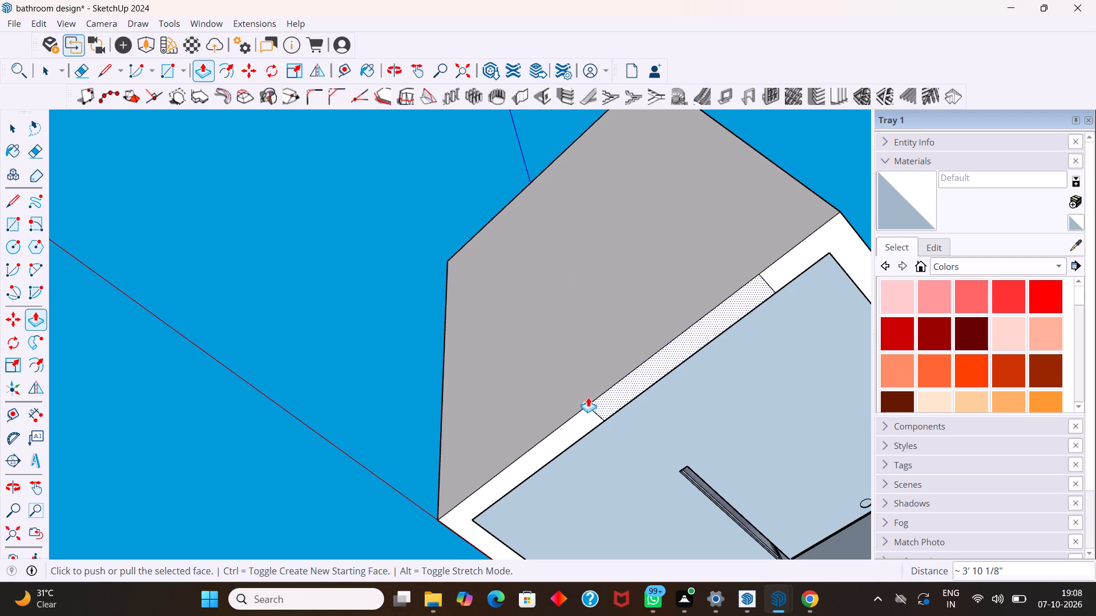
middle_click_drag(585, 355, 424, 350)
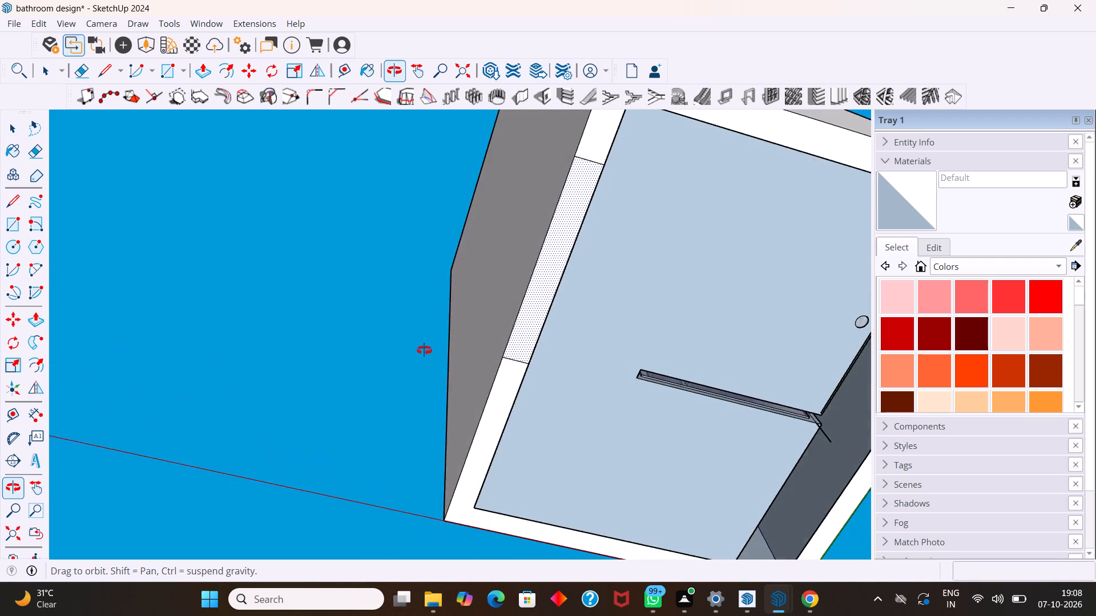
middle_click_drag(424, 350, 424, 352)
middle_click(424, 352)
middle_click(424, 353)
middle_click_drag(578, 327, 496, 380)
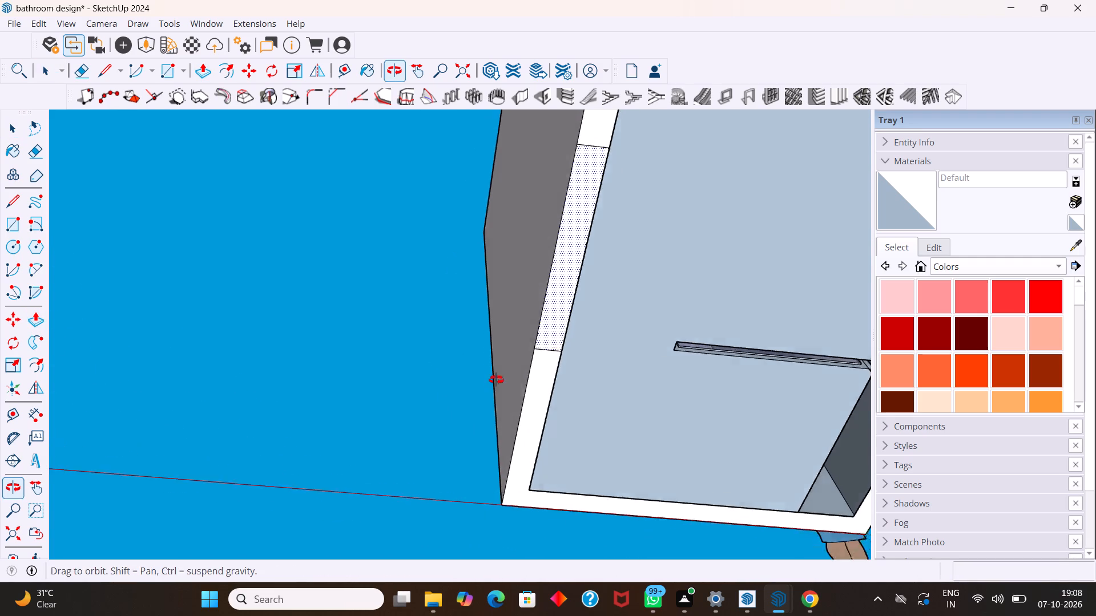
Examine the closed-off doorway wall of the bathroom box from underneath and from the outside.
middle_click_drag(496, 380, 491, 379)
scroll(483, 337, "down", 10)
middle_click_drag(510, 301, 513, 406)
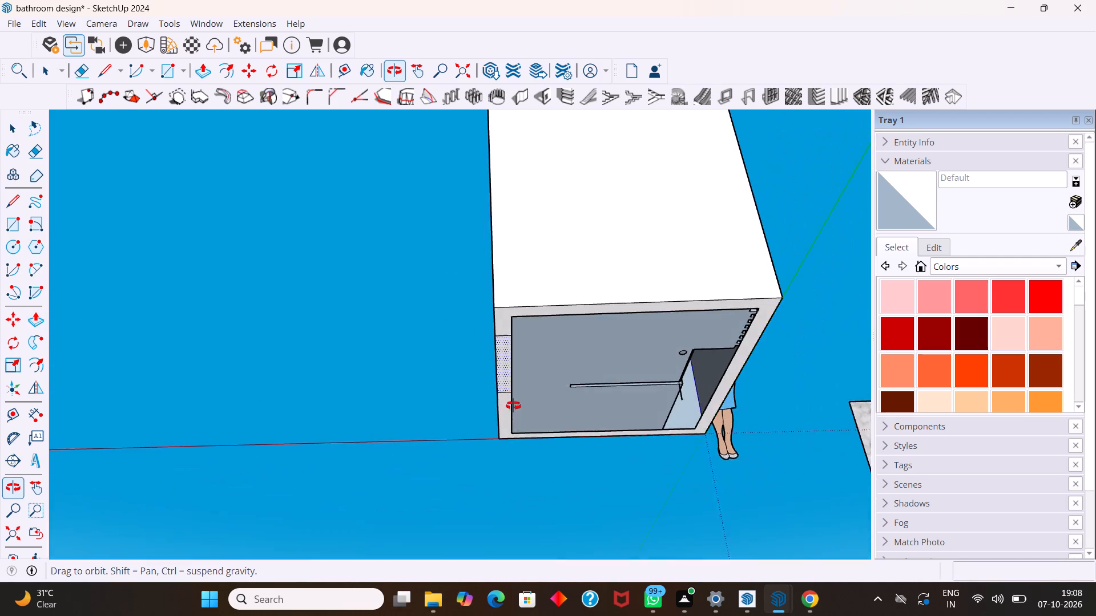
middle_click_drag(513, 406, 496, 469)
middle_click_drag(494, 457, 498, 447)
scroll(563, 320, "up", 2)
middle_click_drag(563, 313, 567, 315)
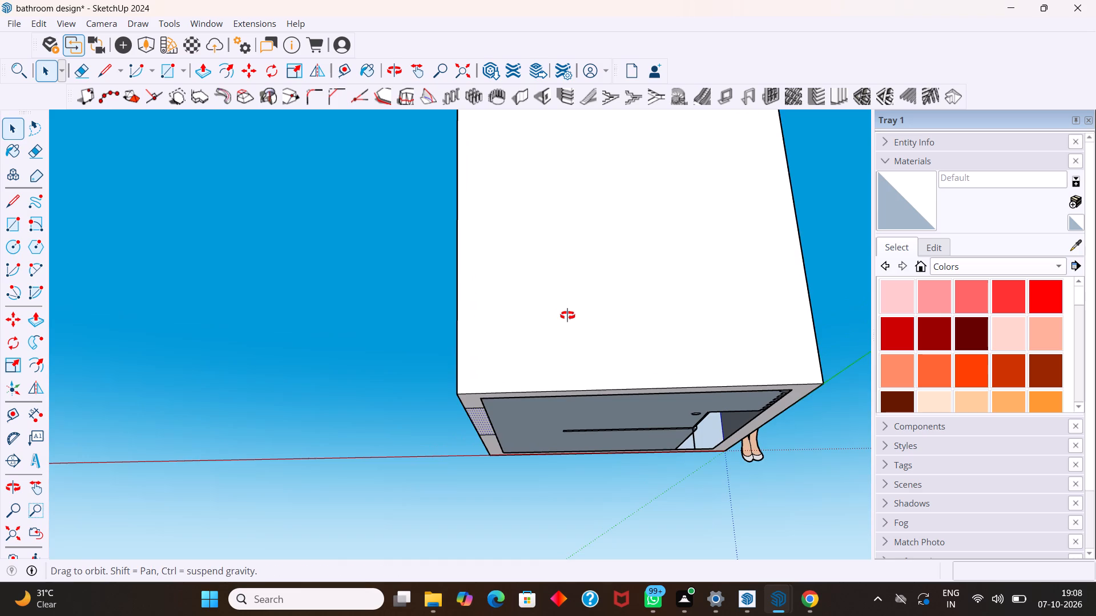
middle_click_drag(567, 315, 649, 321)
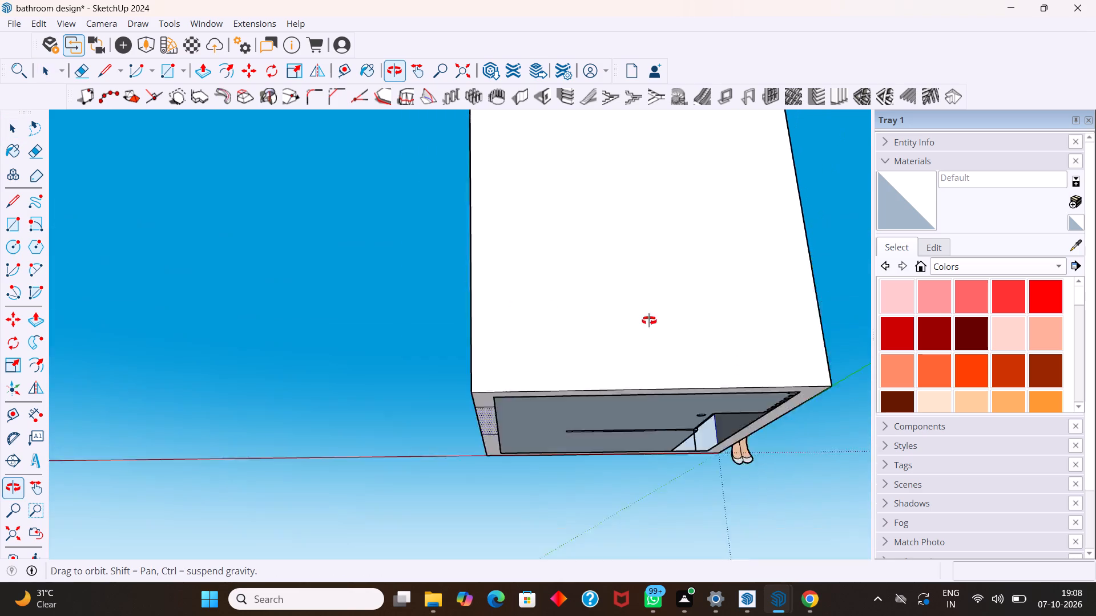
middle_click_drag(649, 321, 950, 374)
middle_click_drag(509, 338, 588, 504)
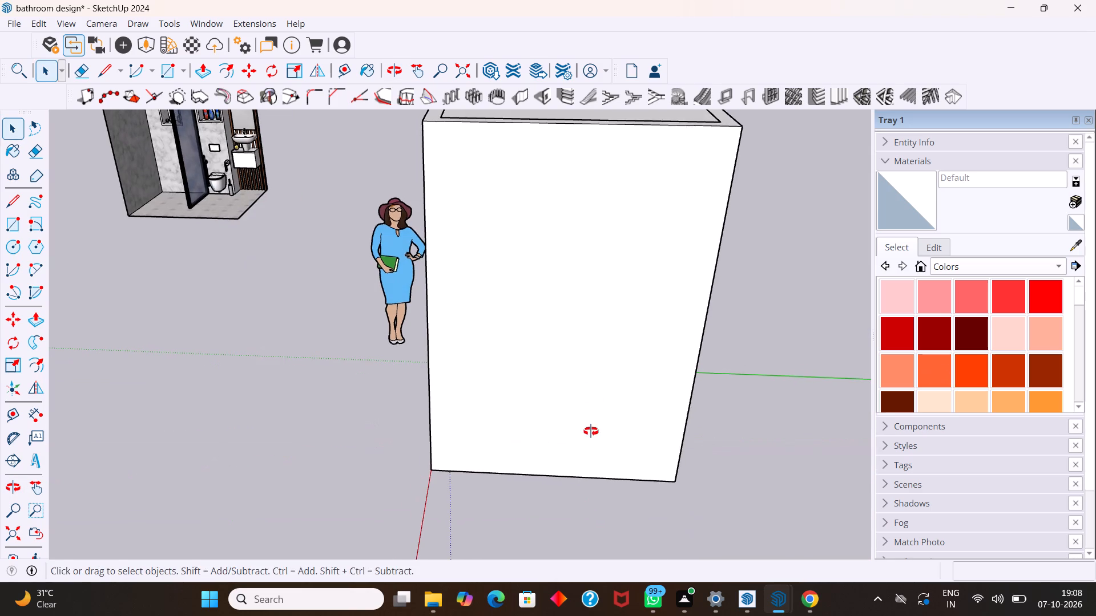
middle_click_drag(591, 432, 600, 348)
scroll(600, 348, "up", 1)
scroll(591, 331, "down", 5)
middle_click_drag(623, 396, 623, 374)
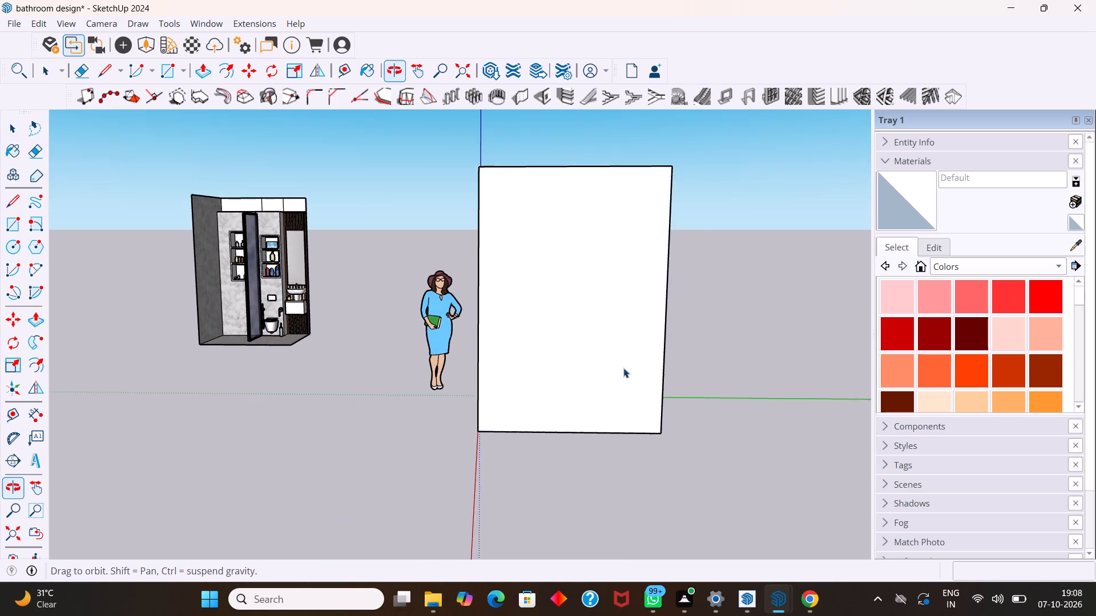
scroll(615, 330, "up", 2)
middle_click(615, 330)
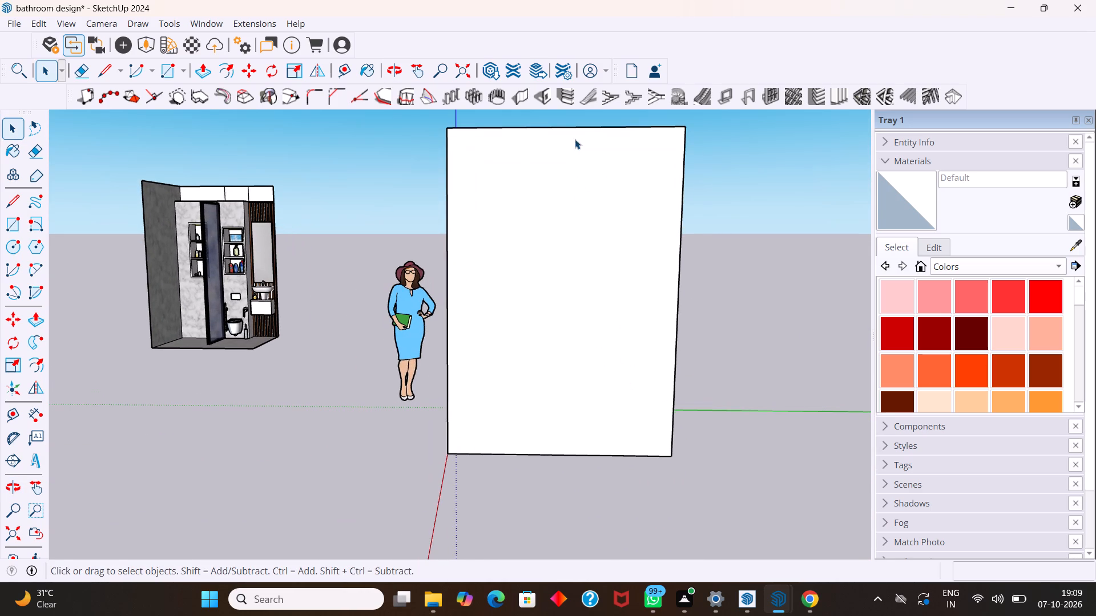
scroll(569, 119, "up", 1)
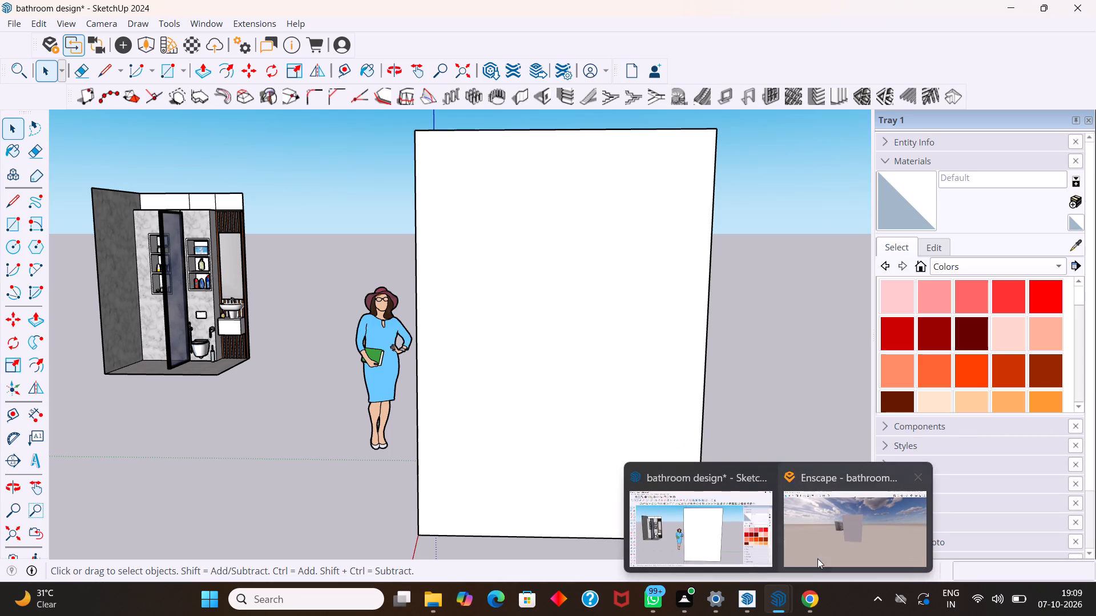
Switch to the Enscape render and examine the closed wall from outside, and the lit niches, mirror and basin inside.
left_click(825, 539)
scroll(576, 344, "up", 4)
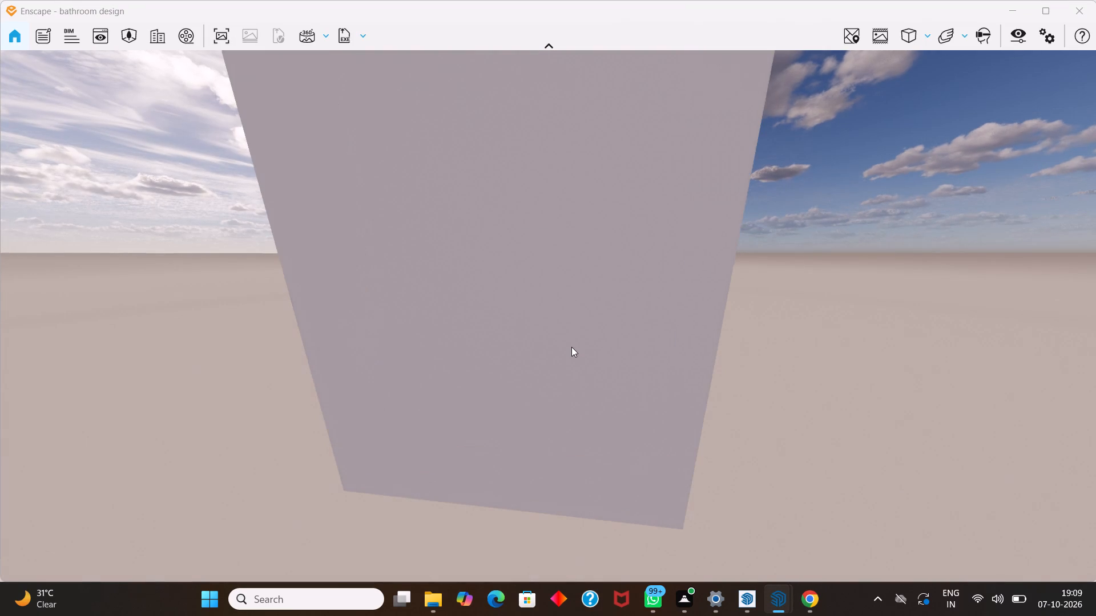
middle_click_drag(582, 346, 571, 261)
middle_click(582, 345)
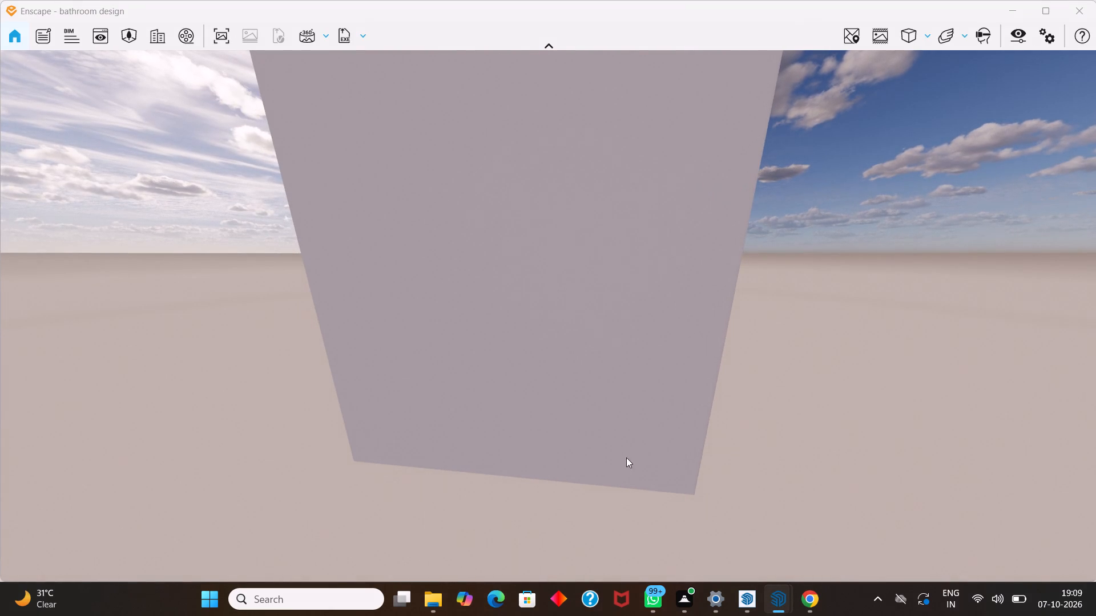
scroll(626, 456, "down", 1)
middle_click_drag(626, 460, 549, 317)
left_click_drag(575, 258, 639, 107)
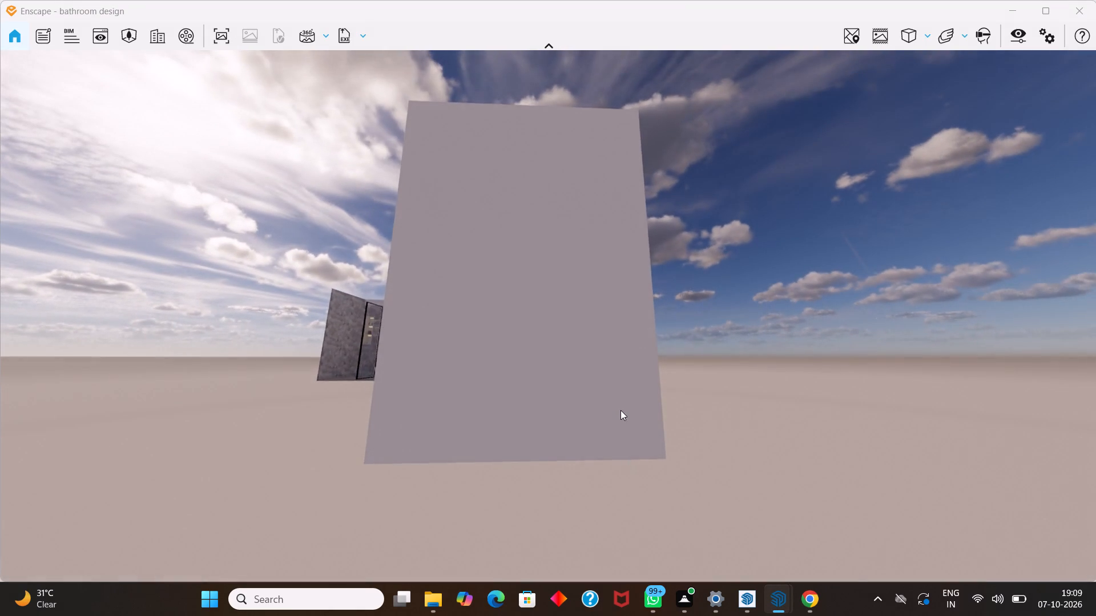
scroll(618, 409, "up", 2)
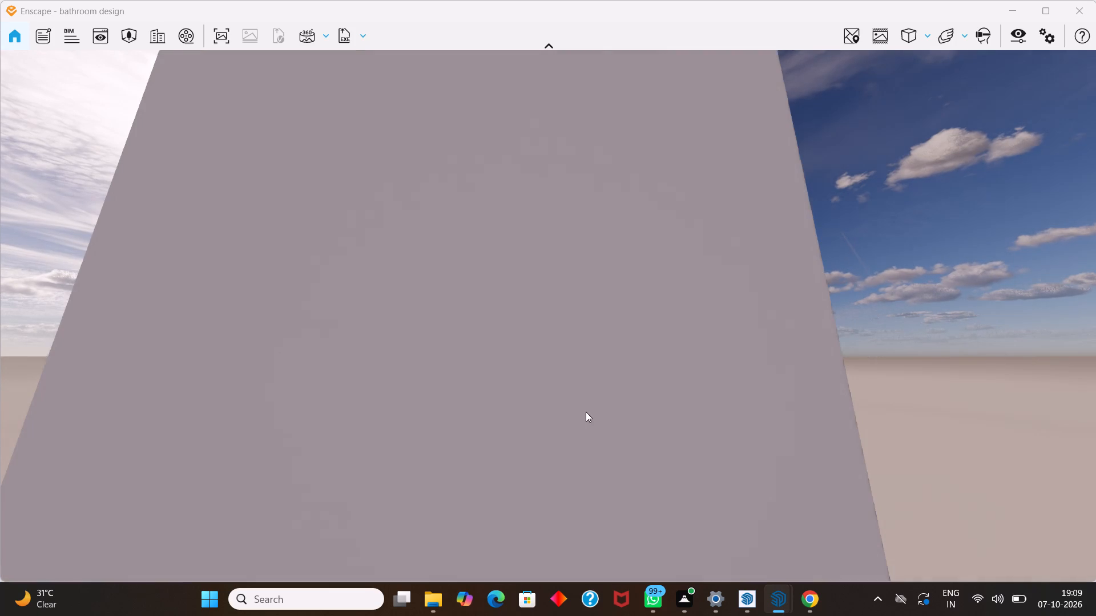
scroll(582, 428, "up", 1)
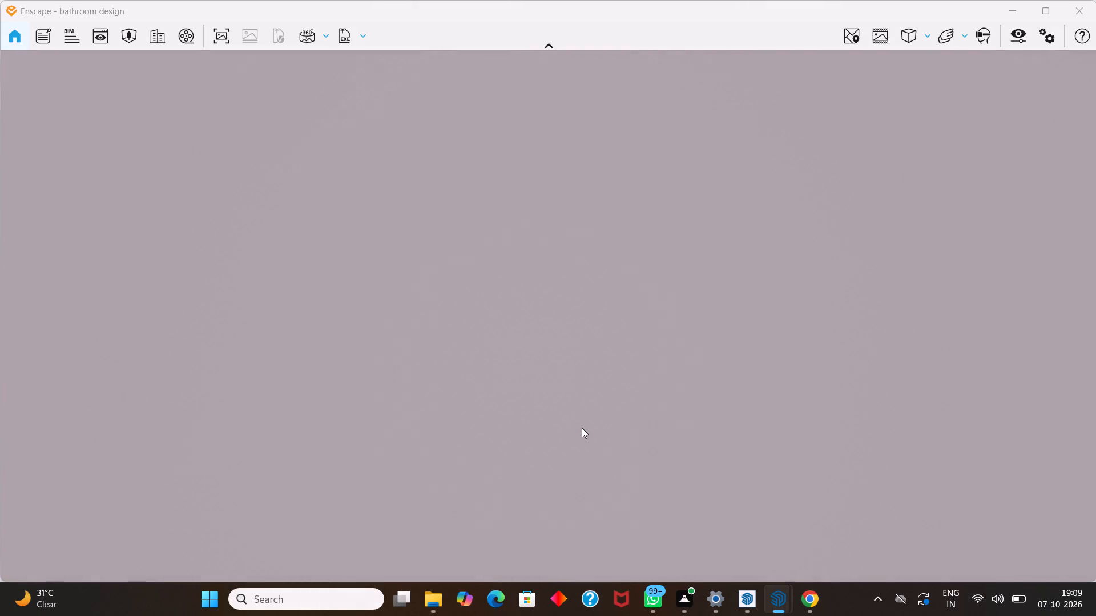
scroll(582, 429, "up", 1)
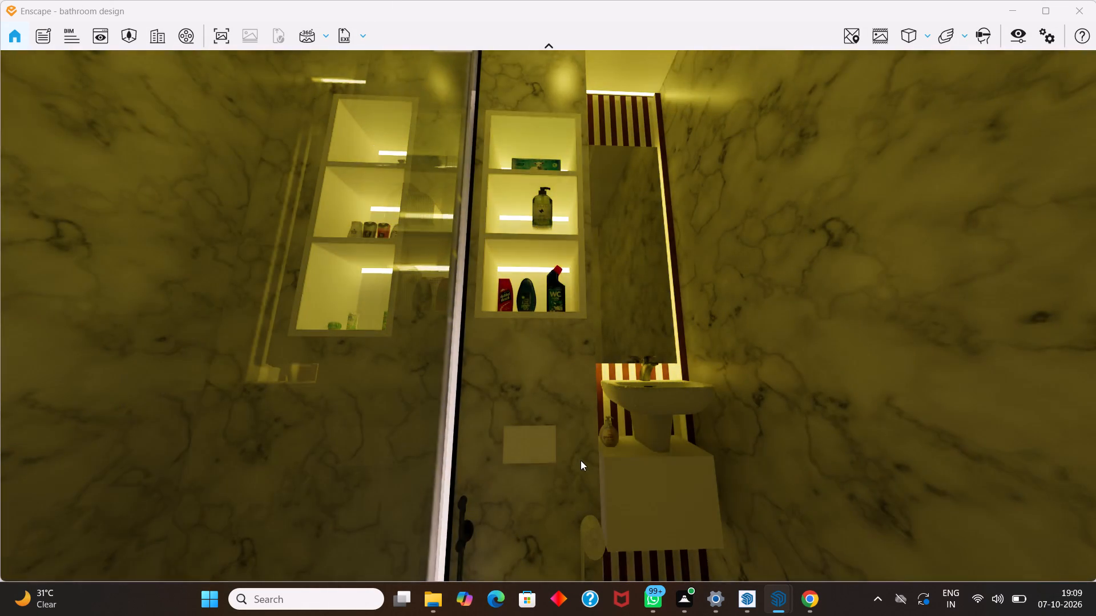
scroll(580, 451, "down", 1)
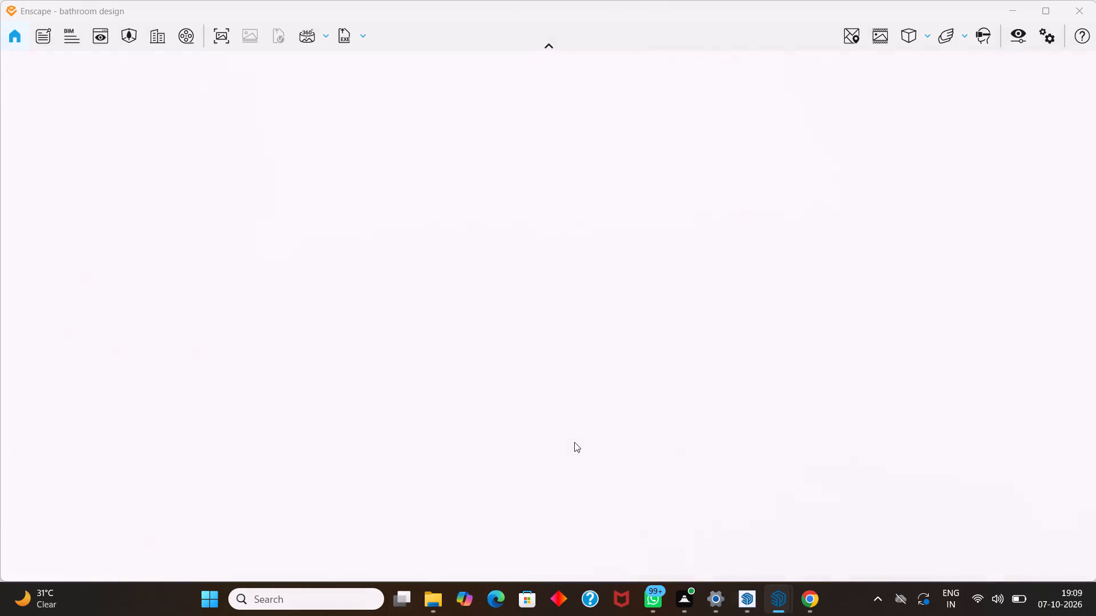
scroll(574, 441, "up", 1)
middle_click_drag(586, 451, 515, 394)
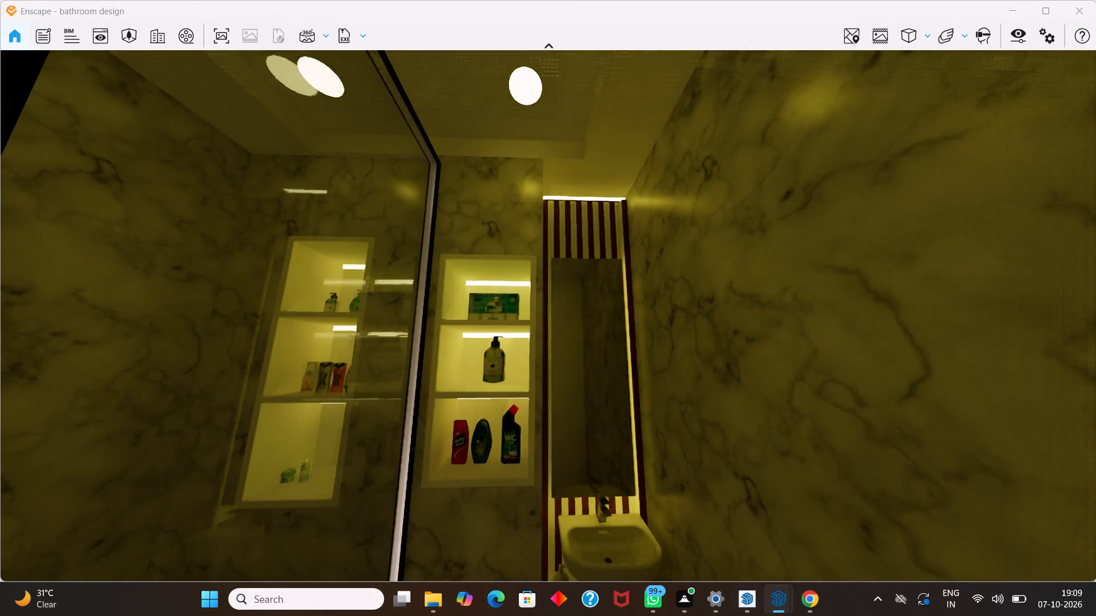
middle_click_drag(515, 394, 514, 396)
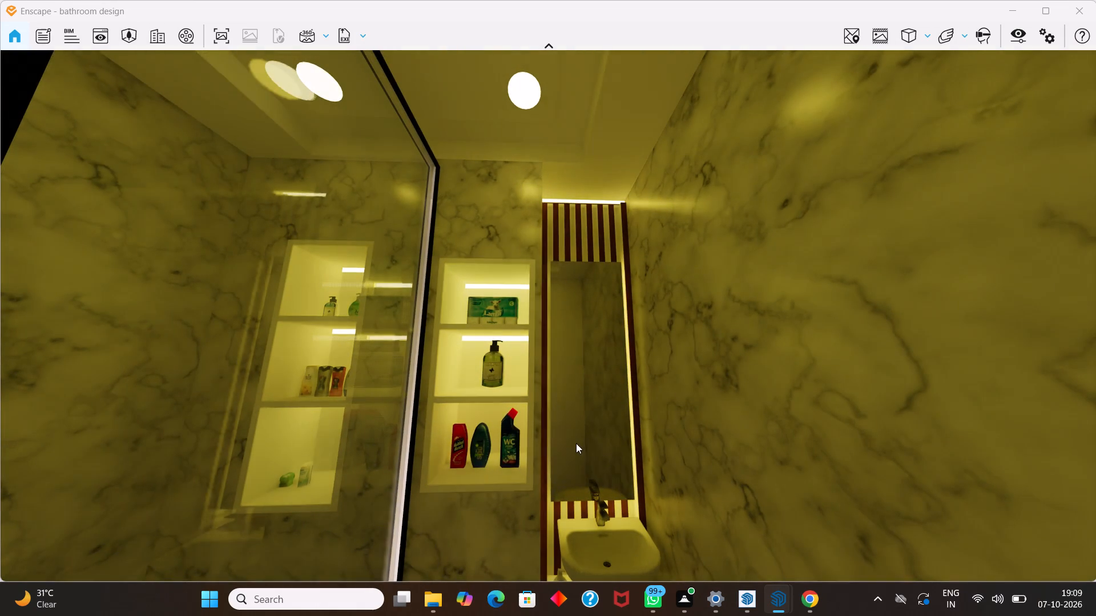
Examine the closed wall's exterior again, the interior ceiling lights and marble walls, and the space above the false ceiling.
scroll(607, 329, "down", 2)
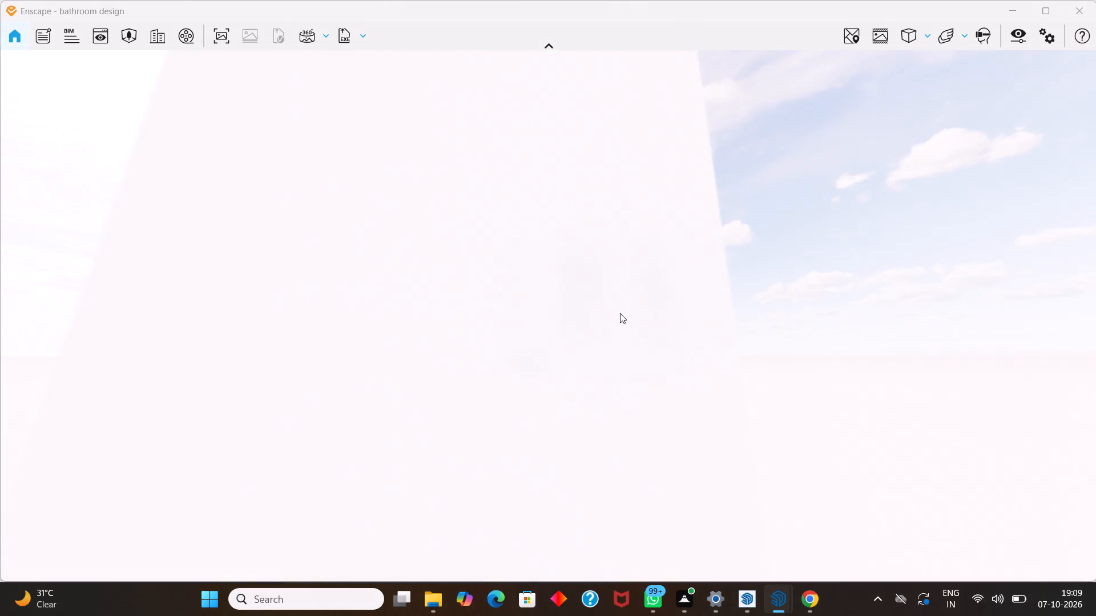
scroll(657, 319, "down", 1)
middle_click_drag(659, 321, 482, 417)
middle_click_drag(474, 424, 473, 432)
middle_click(473, 429)
scroll(473, 421, "up", 1)
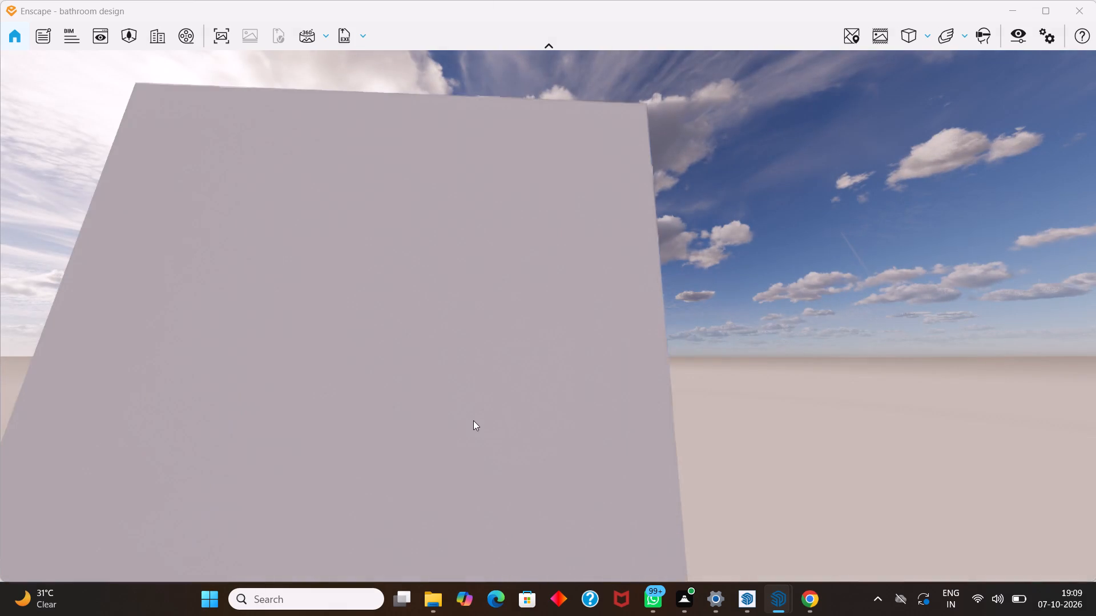
scroll(473, 421, "up", 2)
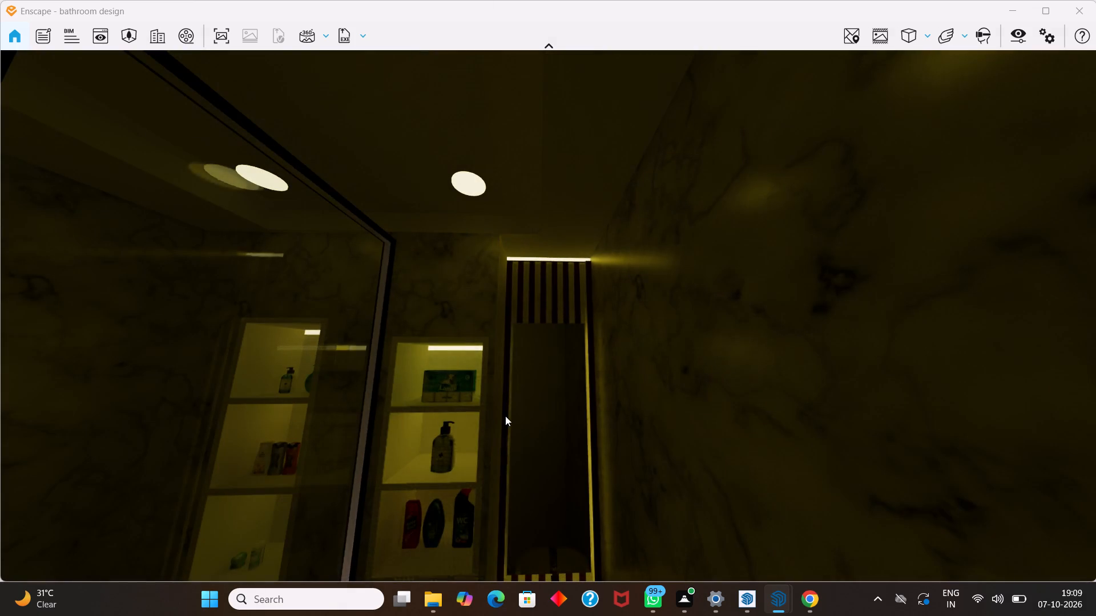
middle_click_drag(630, 303, 558, 362)
left_click_drag(556, 351, 558, 362)
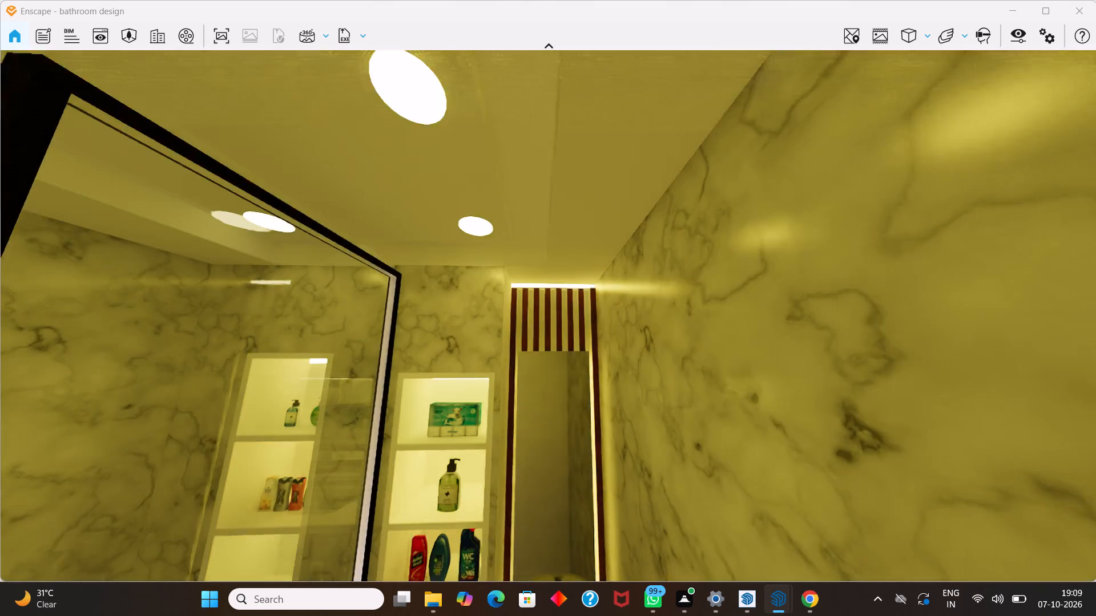
middle_click_drag(558, 362, 628, 554)
left_click_drag(558, 362, 628, 554)
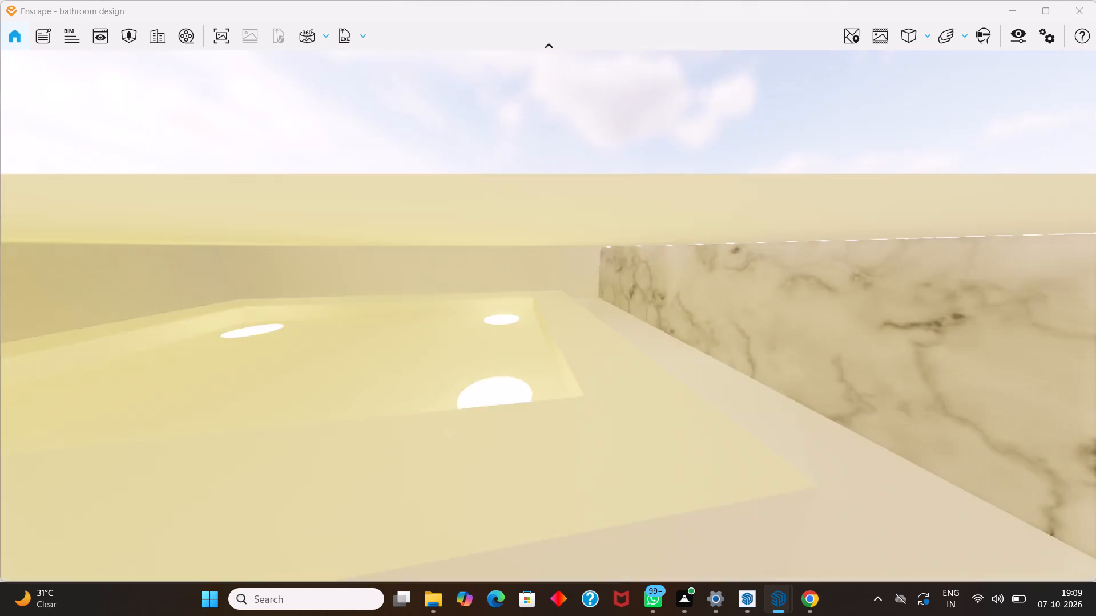
left_click_drag(628, 554, 616, 509)
middle_click_drag(628, 554, 549, 317)
Examine the enclosed bathroom box in the render from outside, checking its roof and closed front wall.
scroll(630, 305, "down", 1)
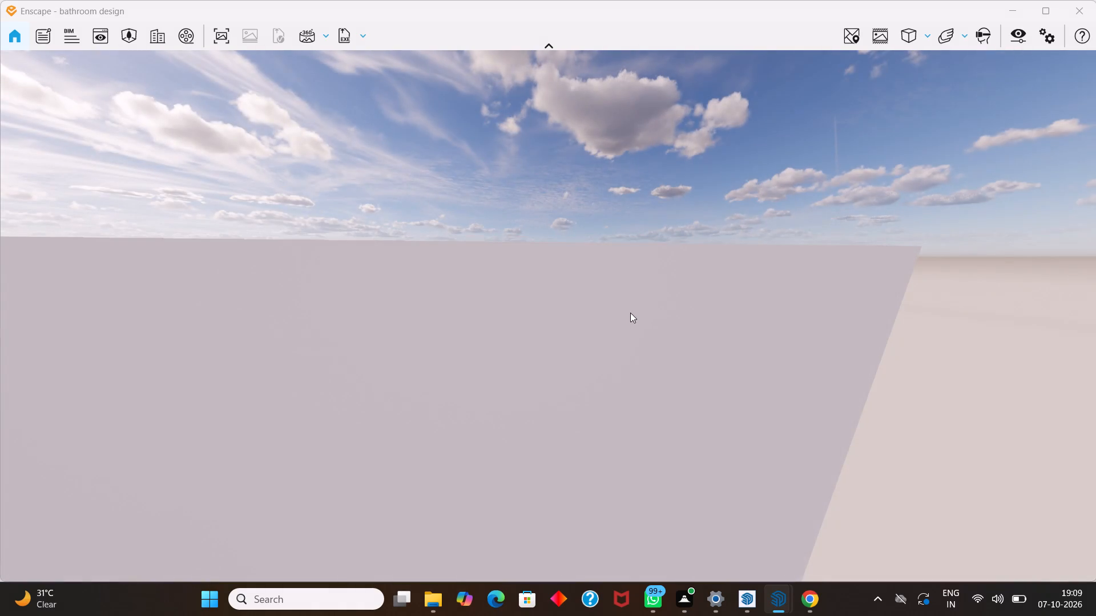
scroll(630, 313, "down", 6)
scroll(579, 444, "up", 3)
scroll(560, 469, "down", 9)
scroll(545, 499, "up", 9)
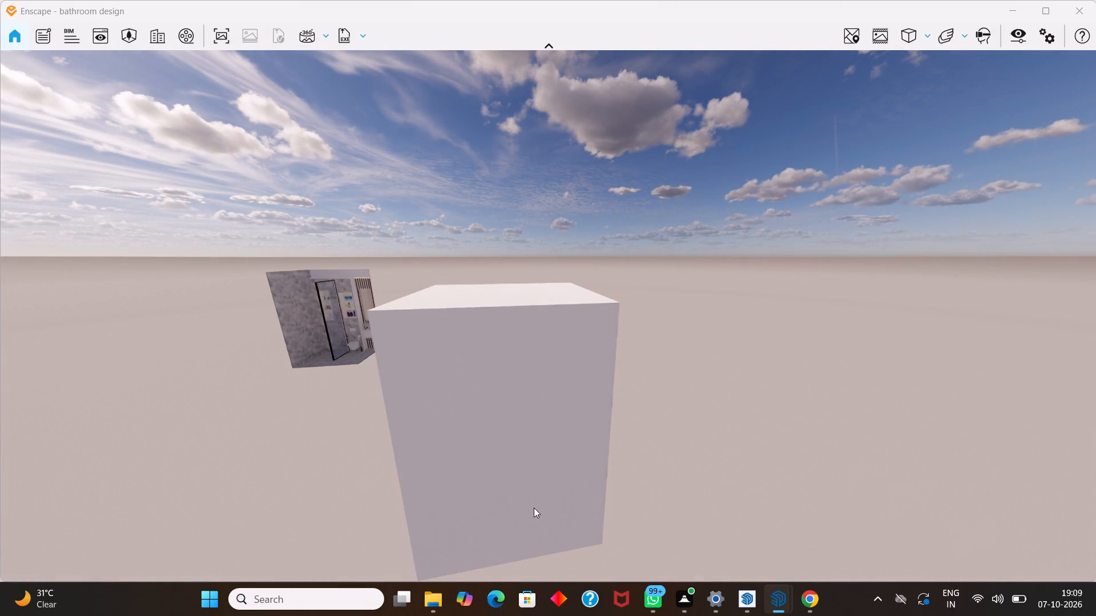
middle_click_drag(525, 501, 538, 527)
left_click_drag(545, 306, 541, 271)
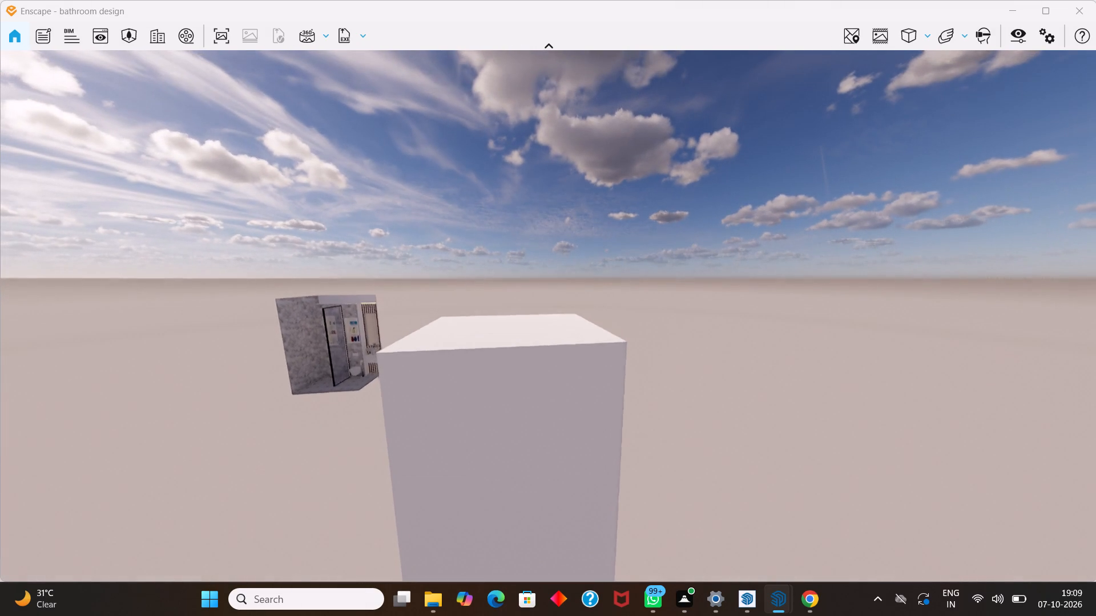
middle_click_drag(538, 527, 549, 553)
middle_click(524, 500)
scroll(532, 490, "down", 5)
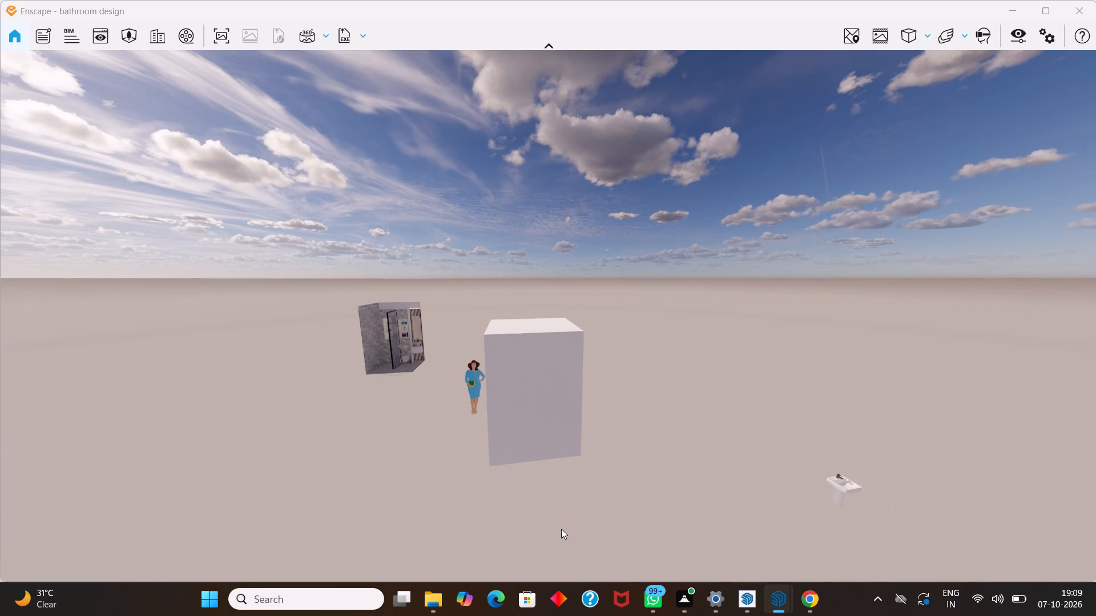
middle_click(562, 544)
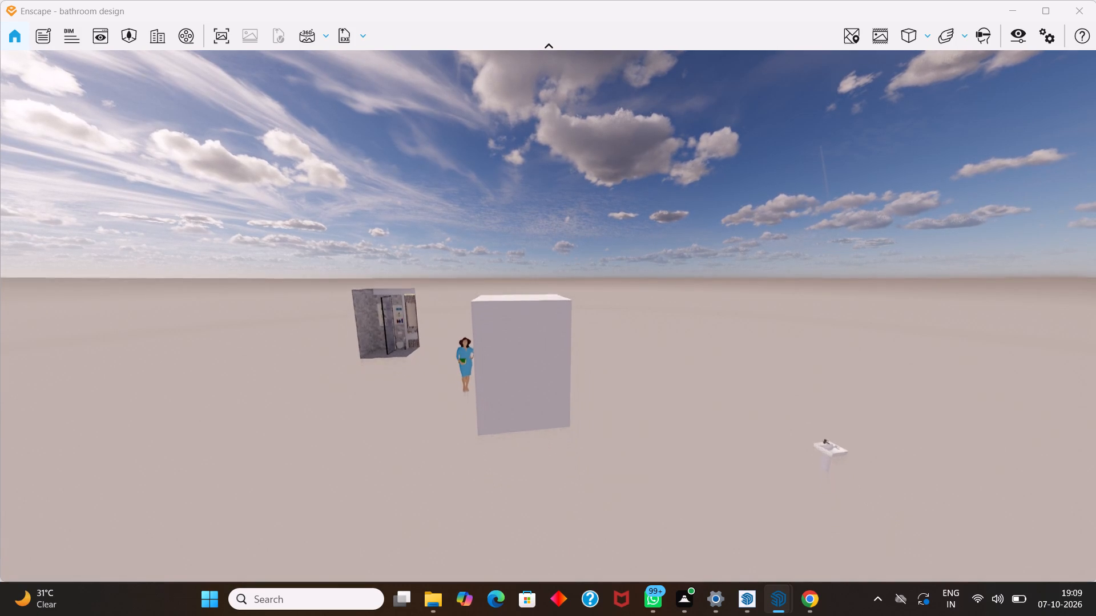
left_click(464, 70)
scroll(567, 539, "up", 5)
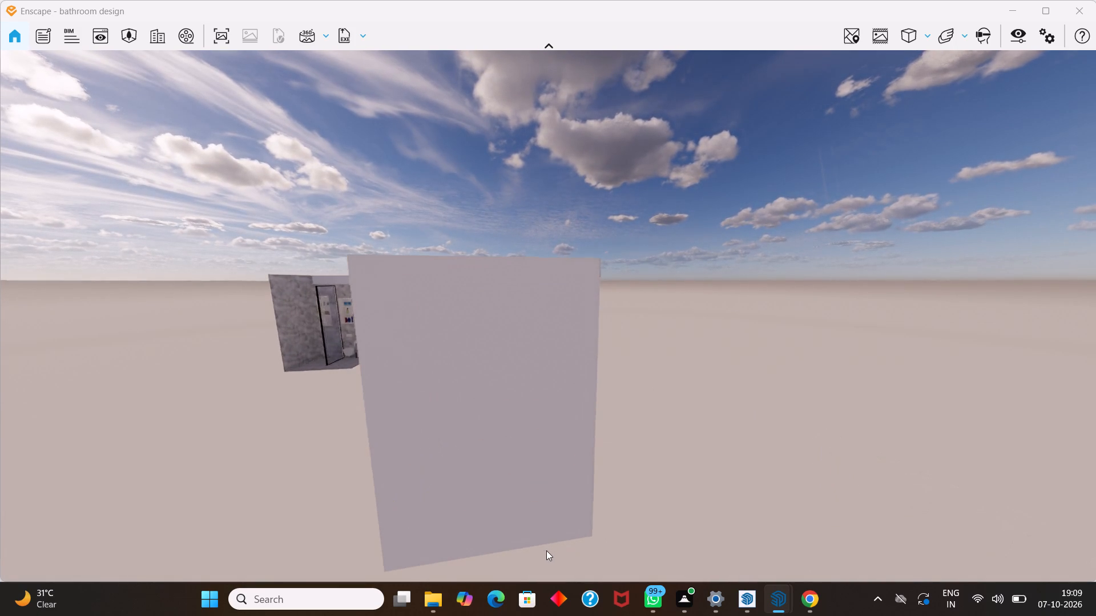
scroll(513, 565, "up", 2)
middle_click_drag(511, 568, 539, 315)
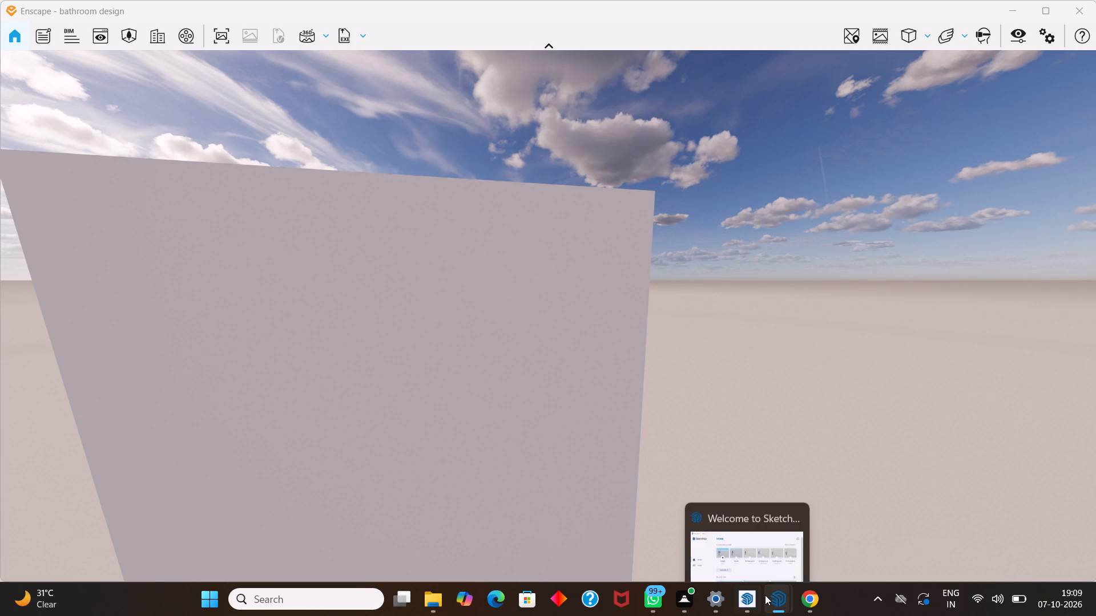
Switch to SketchUp and examine the bathroom box's closed front wall and top from outside.
left_click(773, 597)
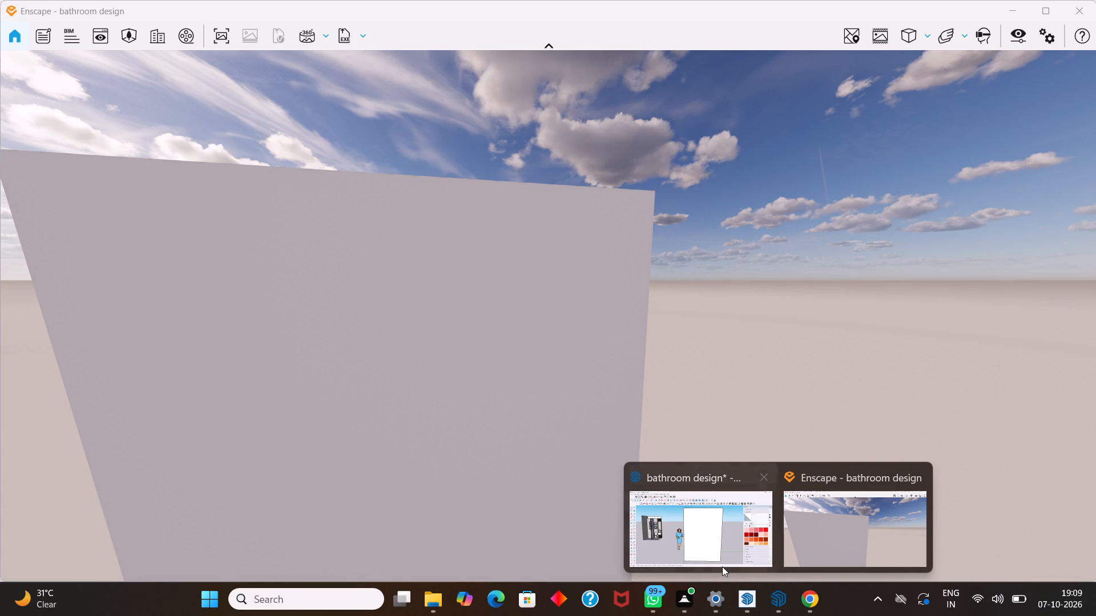
left_click(708, 561)
scroll(652, 518, "down", 9)
middle_click_drag(680, 493, 675, 487)
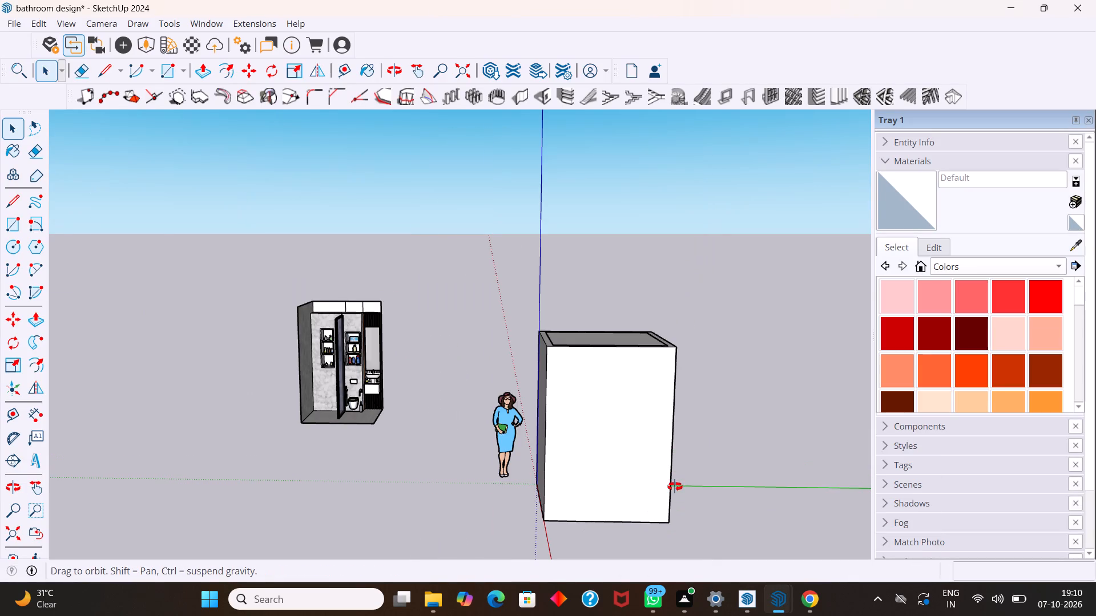
middle_click_drag(675, 487, 652, 468)
scroll(650, 500, "up", 13)
middle_click_drag(663, 509, 680, 518)
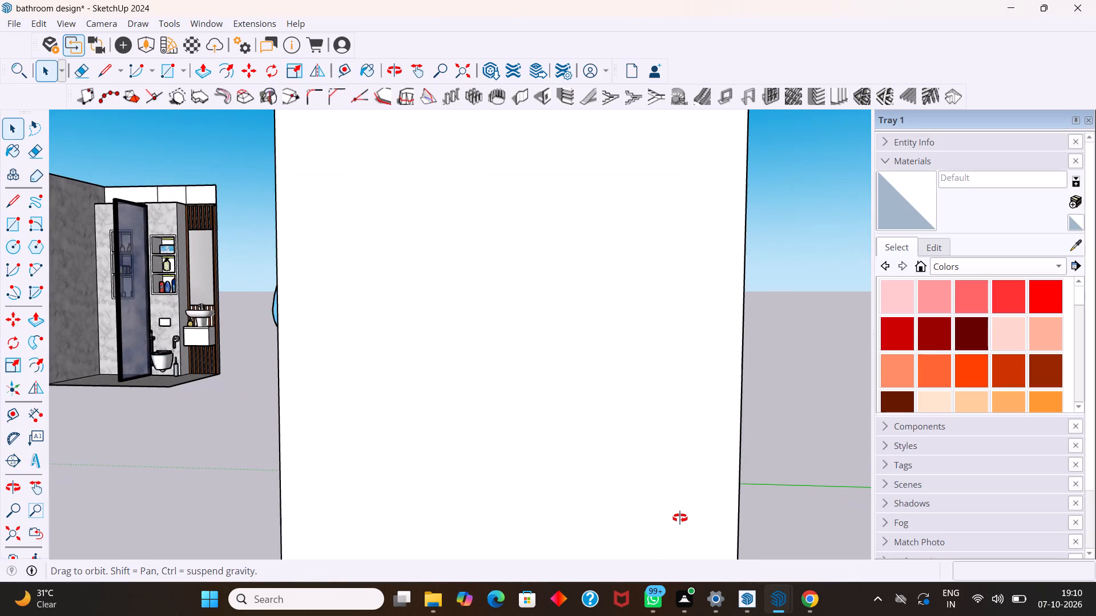
middle_click_drag(680, 518, 680, 518)
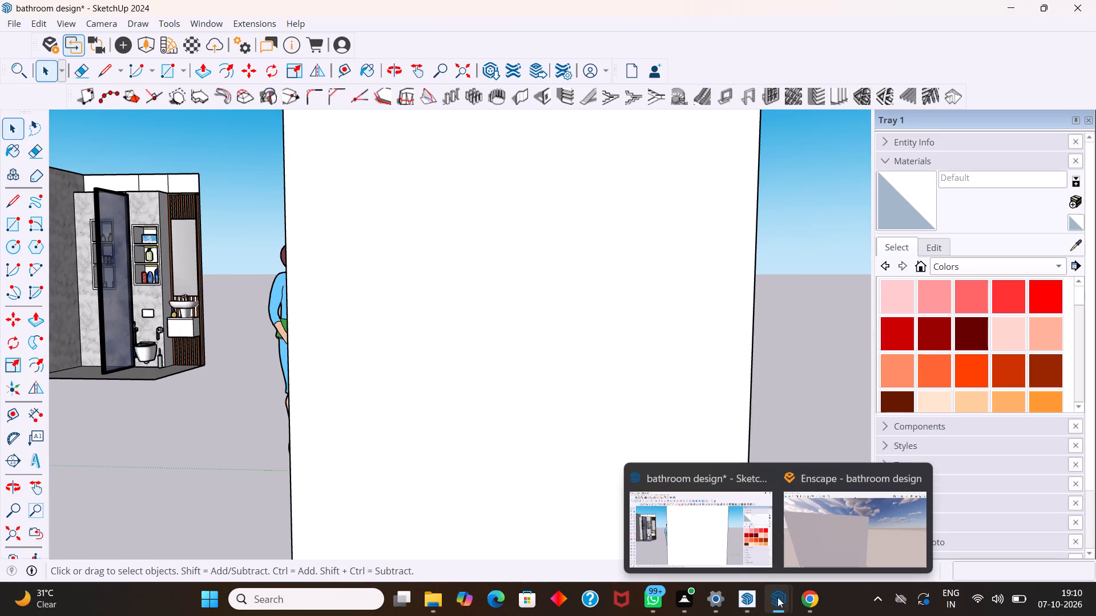
Switch to the Enscape render and examine the closed bathroom box from outside, near and far.
left_click(803, 553)
scroll(686, 547, "up", 1)
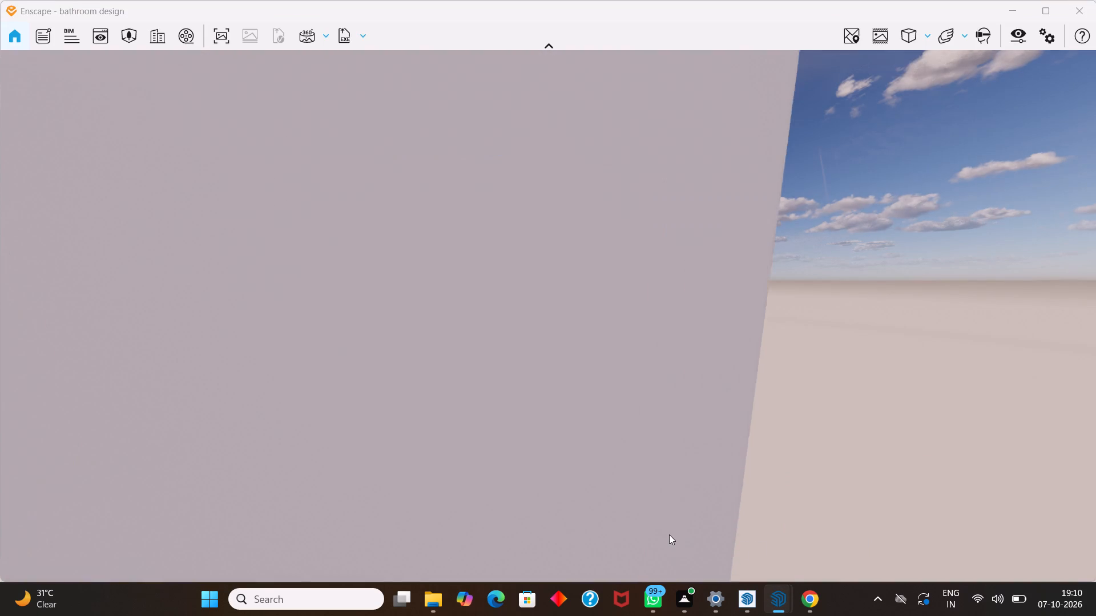
scroll(669, 534, "down", 10)
scroll(565, 536, "up", 3)
scroll(486, 529, "up", 3)
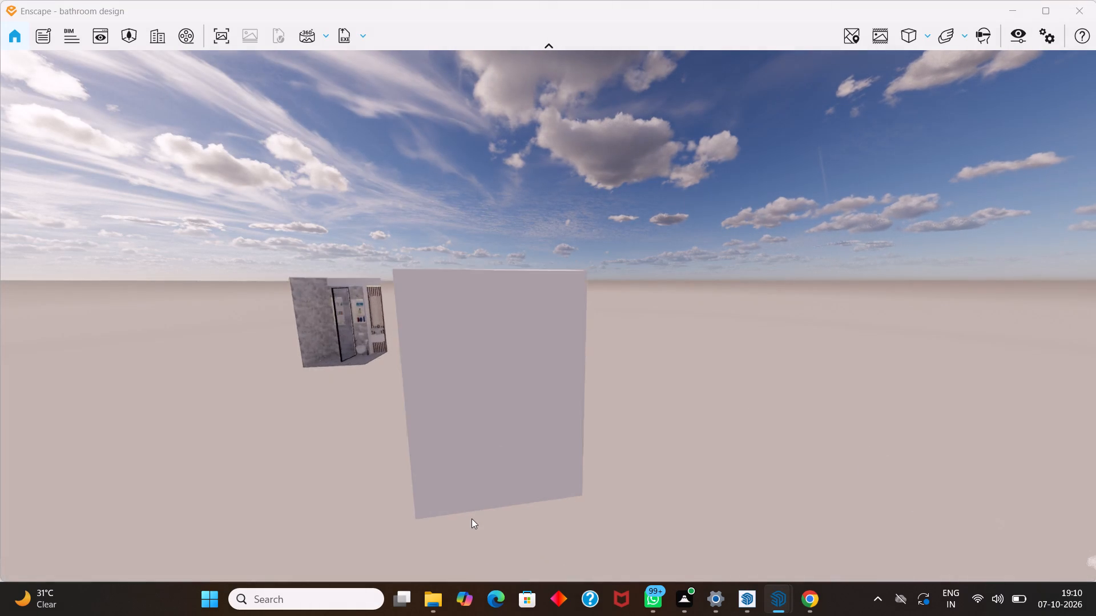
scroll(470, 516, "up", 3)
scroll(711, 481, "down", 11)
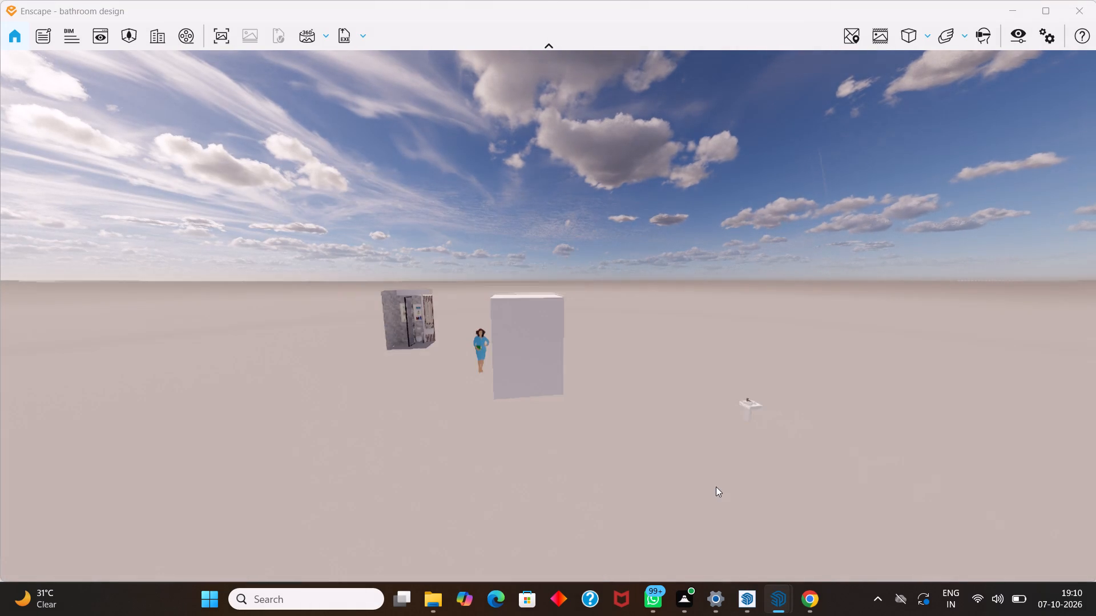
middle_click_drag(721, 492, 435, 350)
middle_click_drag(615, 499, 680, 489)
scroll(628, 496, "down", 10)
scroll(588, 476, "up", 5)
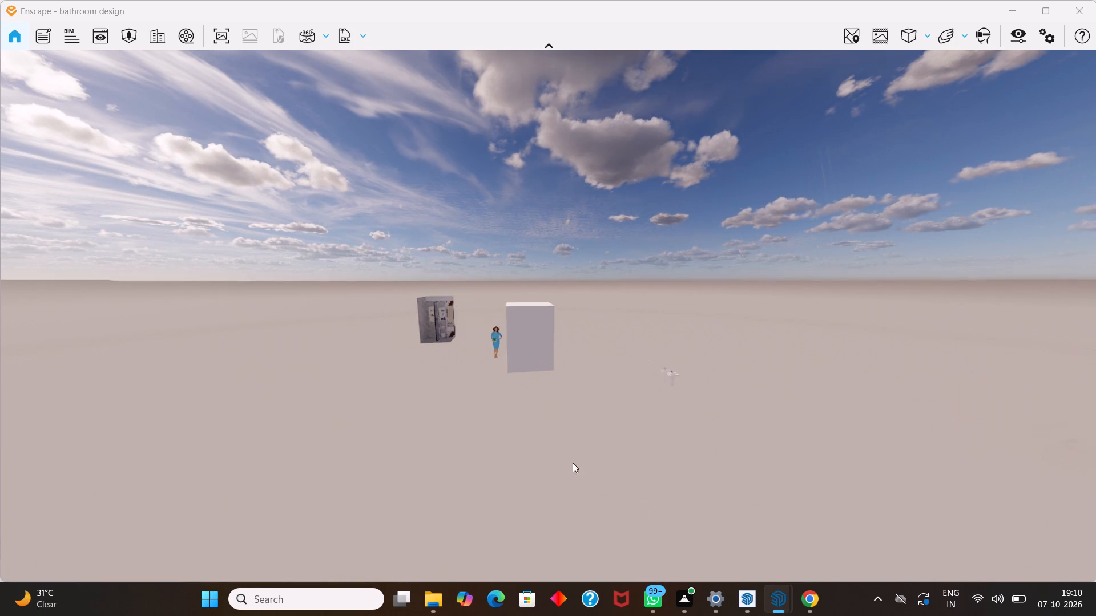
scroll(636, 521, "up", 2)
scroll(578, 480, "up", 13)
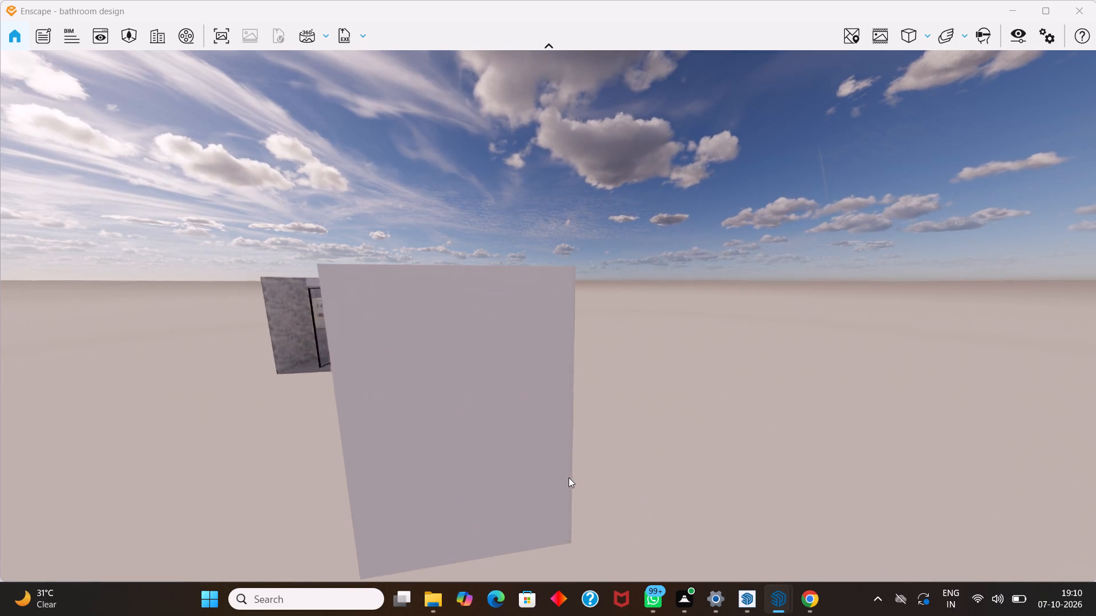
Examine the bathroom interior in the render, looking at the mirror, slatted panel, basin, ceiling lights and marble walls.
scroll(569, 477, "up", 5)
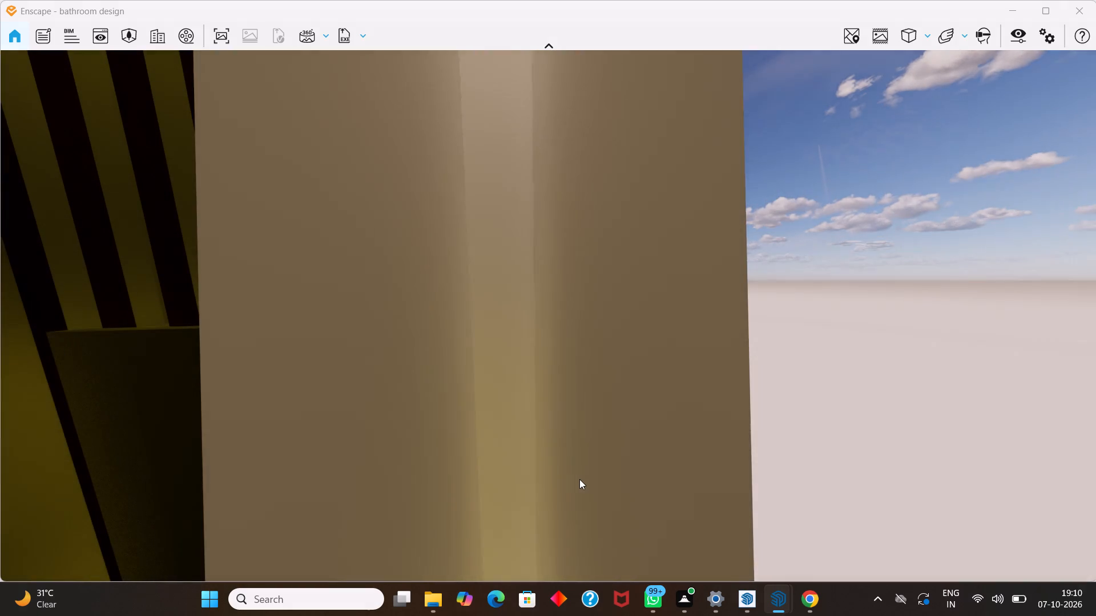
middle_click_drag(583, 479, 668, 262)
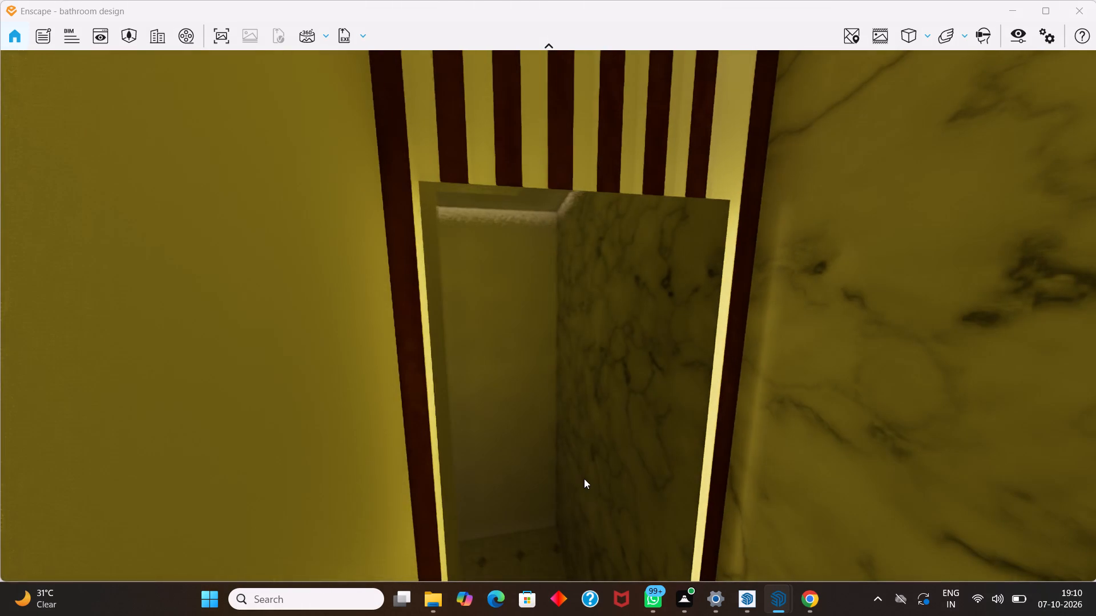
scroll(584, 479, "down", 2)
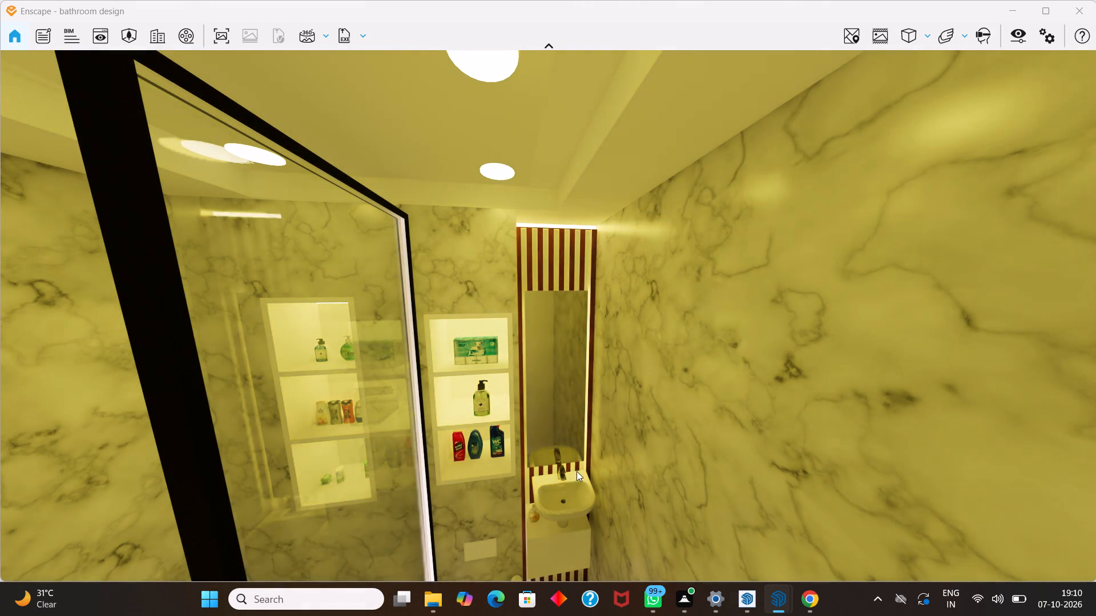
scroll(577, 471, "down", 1)
scroll(577, 471, "up", 1)
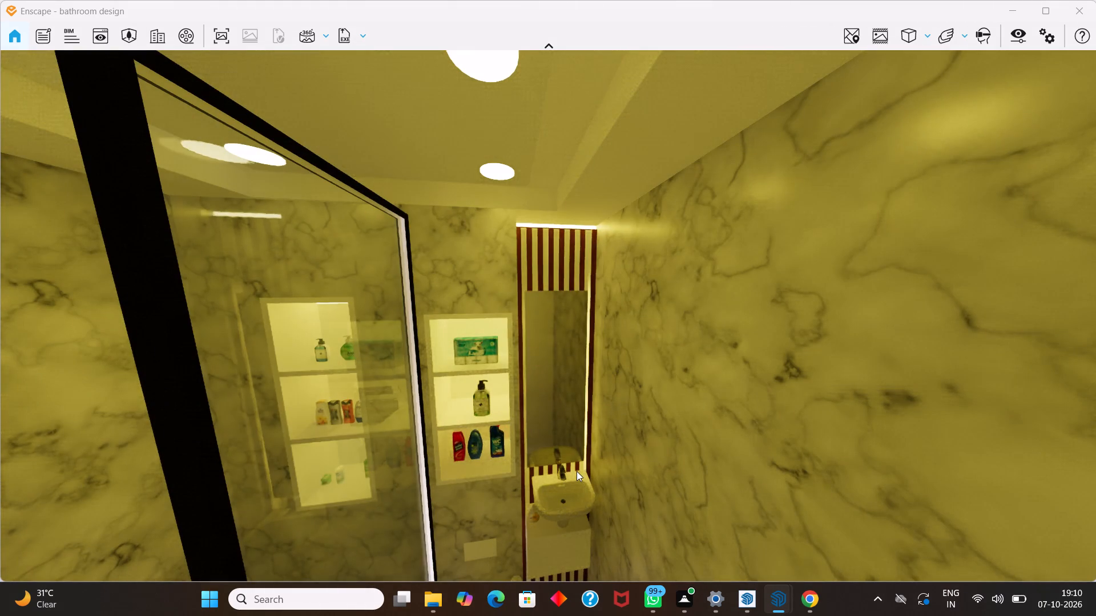
middle_click(595, 448)
left_click_drag(551, 323, 555, 338)
left_click_drag(594, 448, 588, 436)
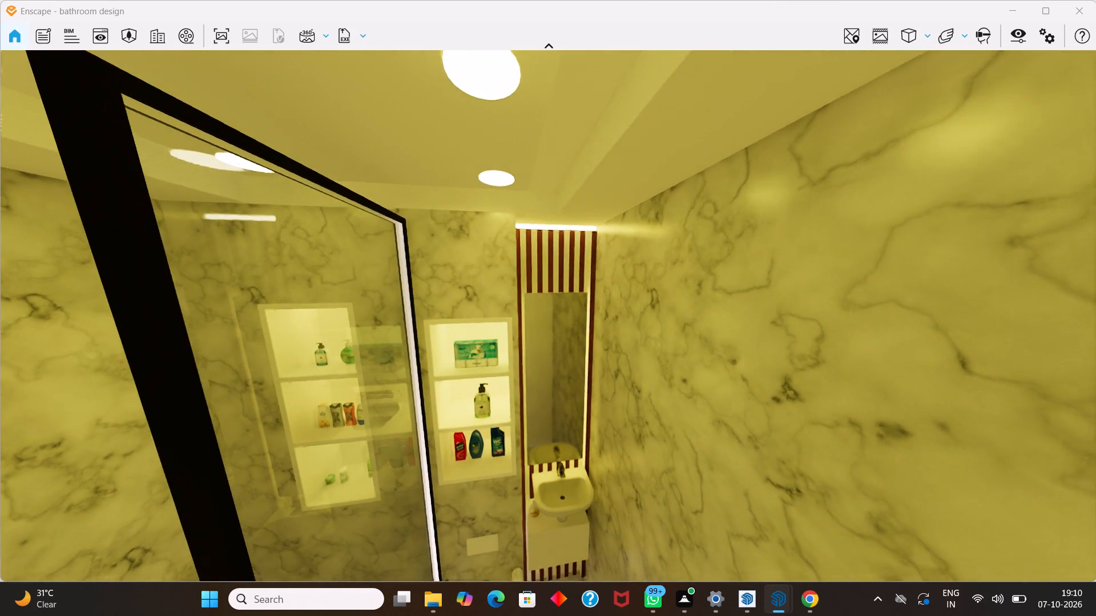
left_click_drag(588, 436, 614, 527)
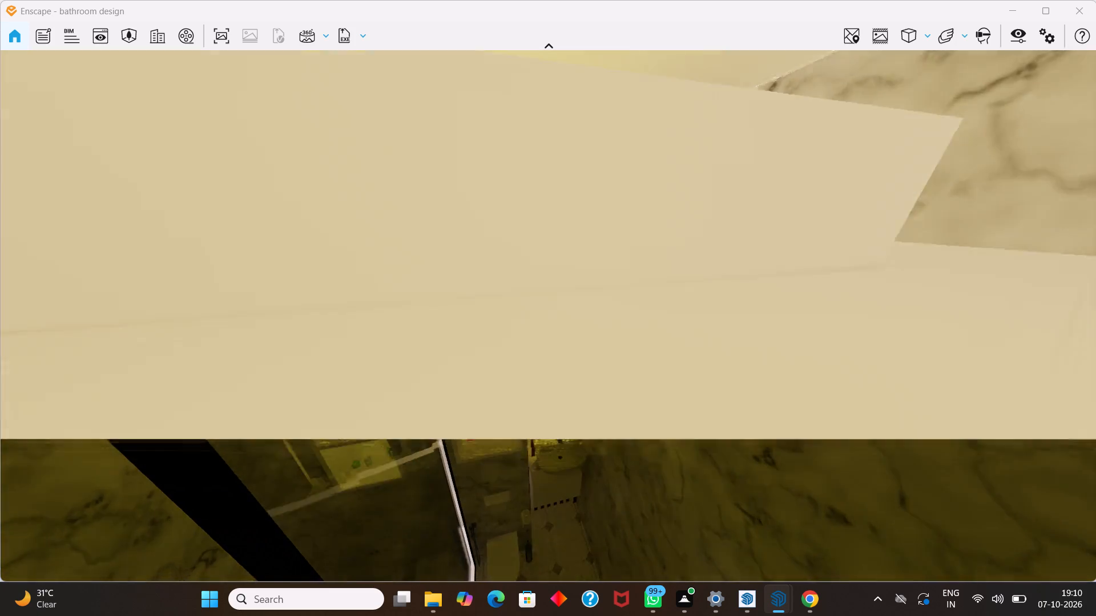
left_click_drag(614, 527, 580, 490)
scroll(574, 482, "down", 1)
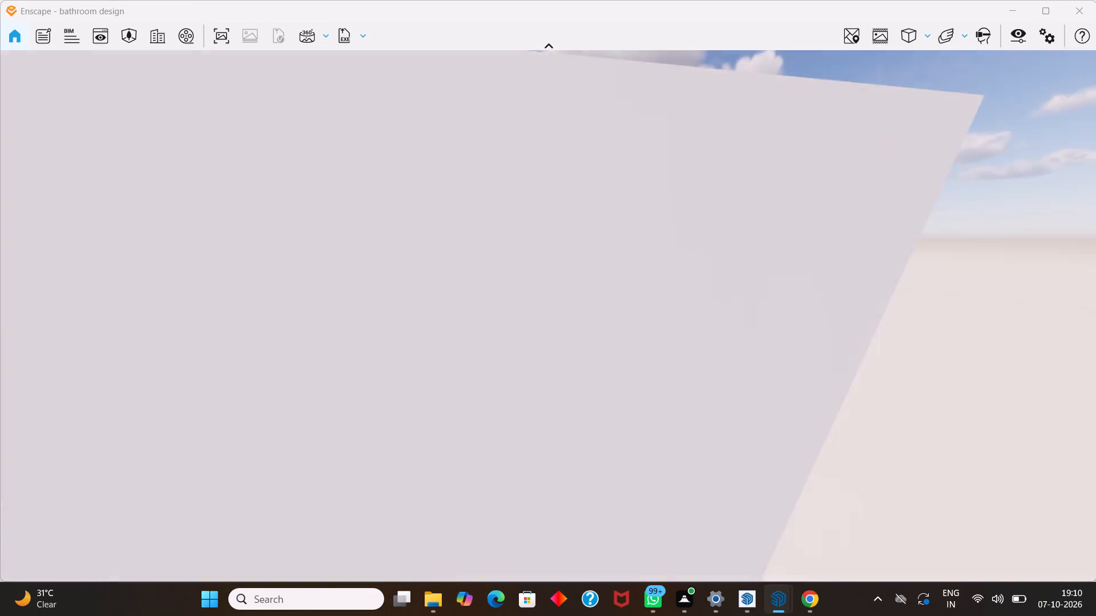
left_click_drag(580, 490, 664, 475)
scroll(595, 450, "up", 1)
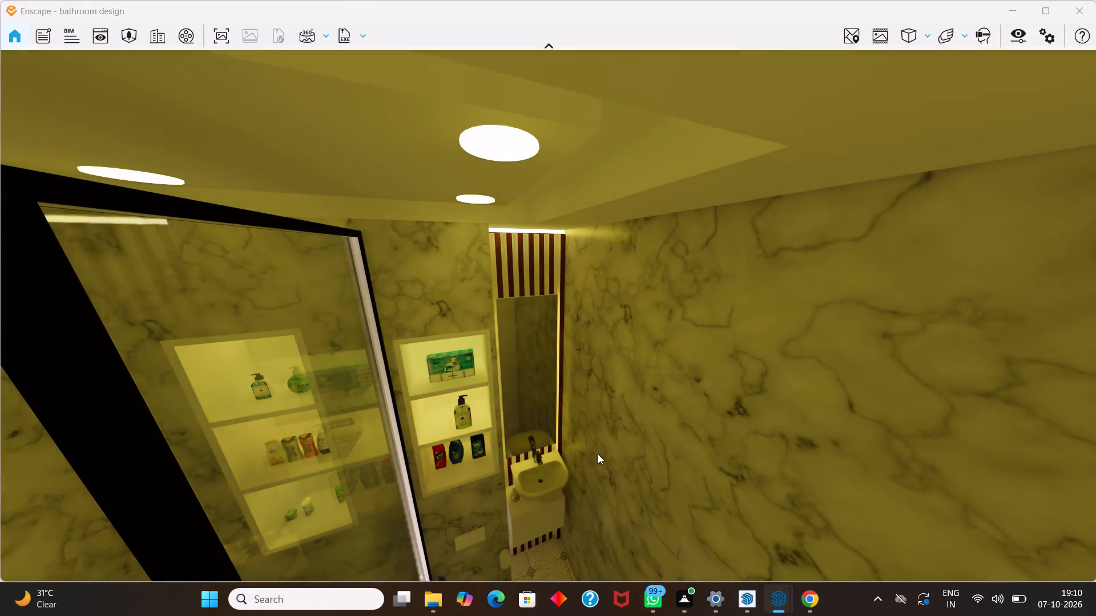
Examine the lit niches, glass partition, toilet, basin and tiled floor from different angles inside the rendered bathroom.
middle_click_drag(589, 544, 485, 305)
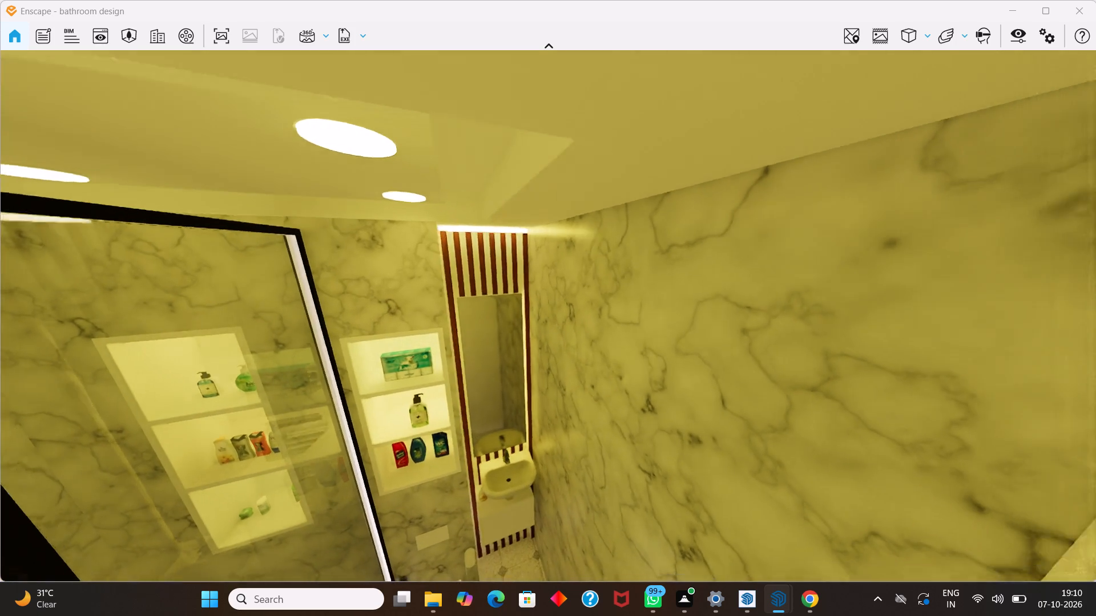
middle_click_drag(485, 305, 598, 149)
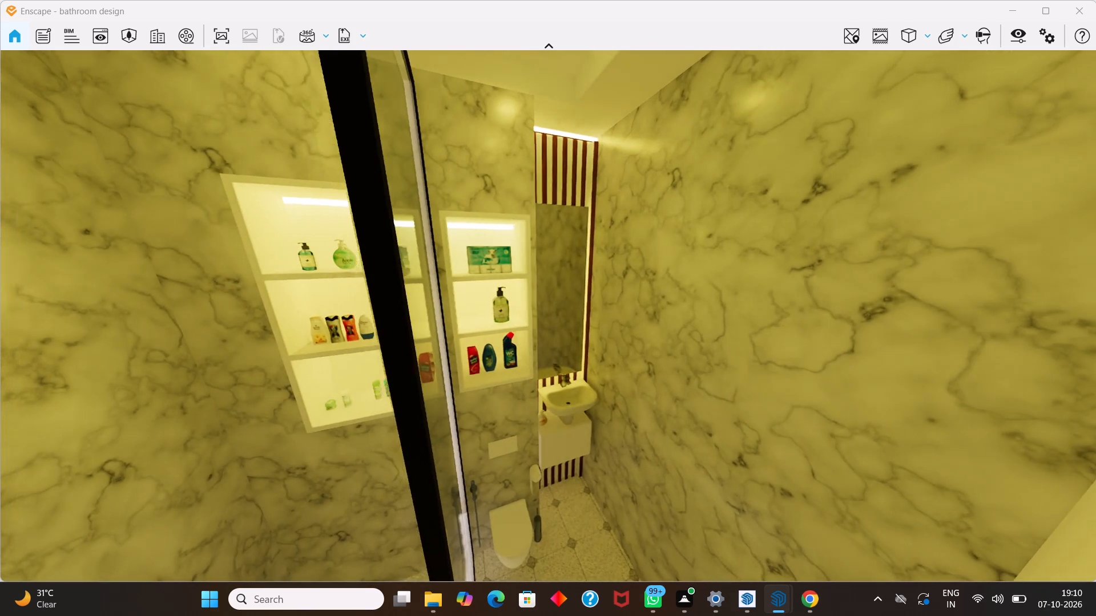
middle_click_drag(598, 149, 592, 153)
middle_click(588, 545)
scroll(651, 504, "down", 1)
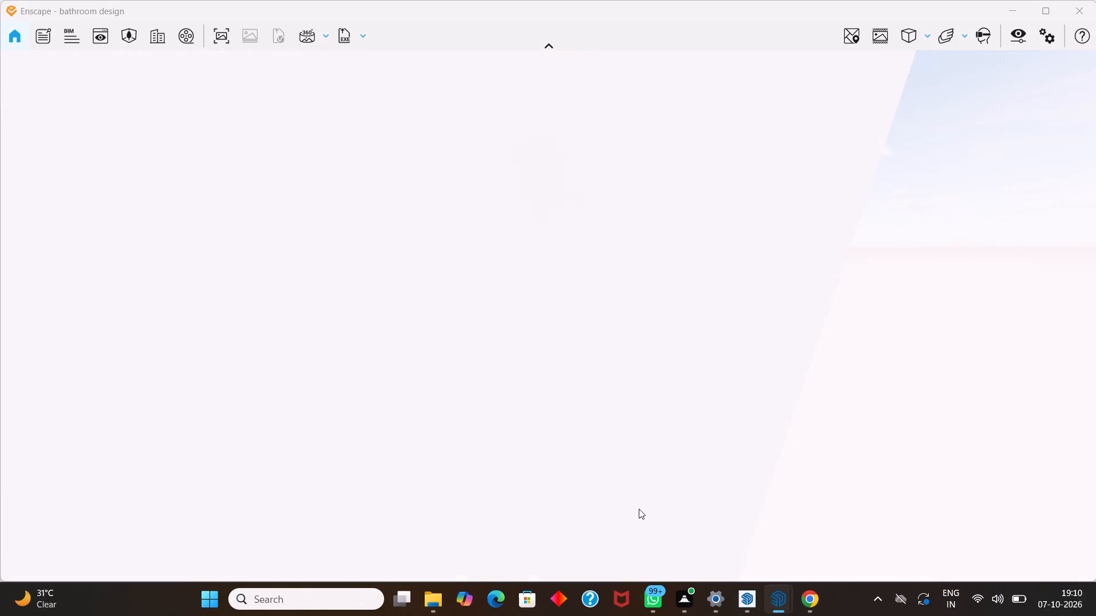
scroll(636, 508, "up", 1)
scroll(640, 512, "down", 1)
middle_click_drag(618, 532, 544, 316)
middle_click_drag(613, 534, 613, 534)
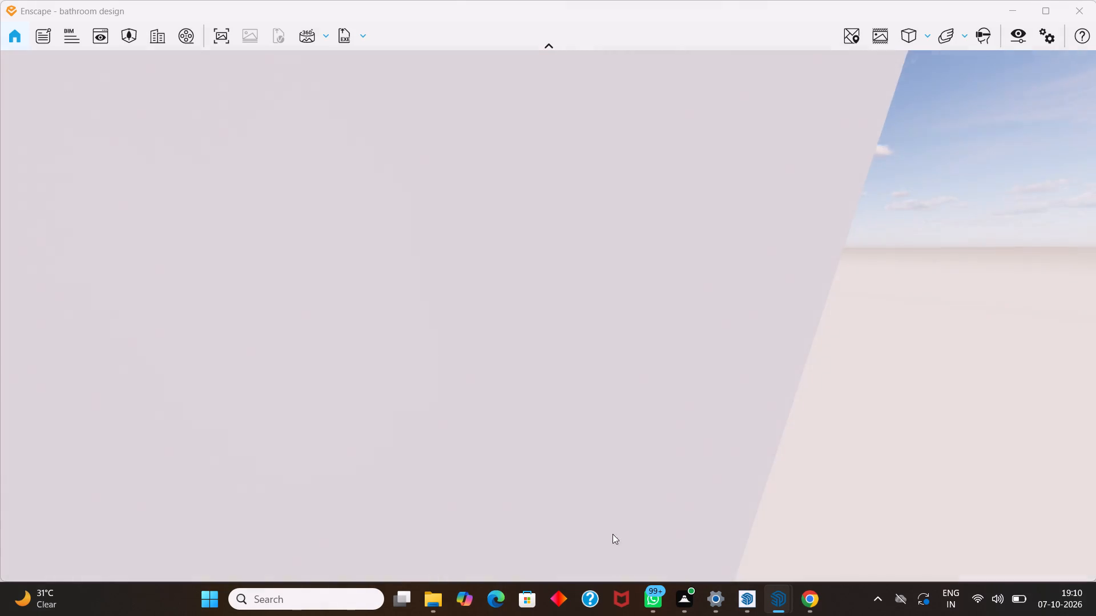
middle_click_drag(613, 534, 535, 314)
middle_click_drag(533, 314, 547, 315)
scroll(550, 311, "up", 1)
middle_click_drag(586, 315, 551, 315)
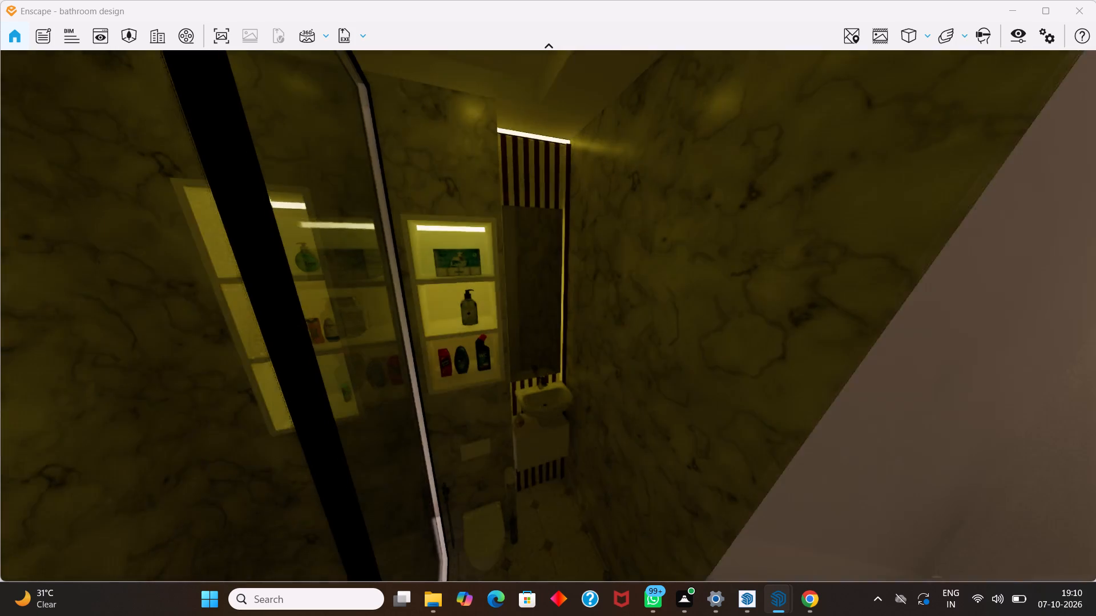
middle_click_drag(551, 315, 590, 216)
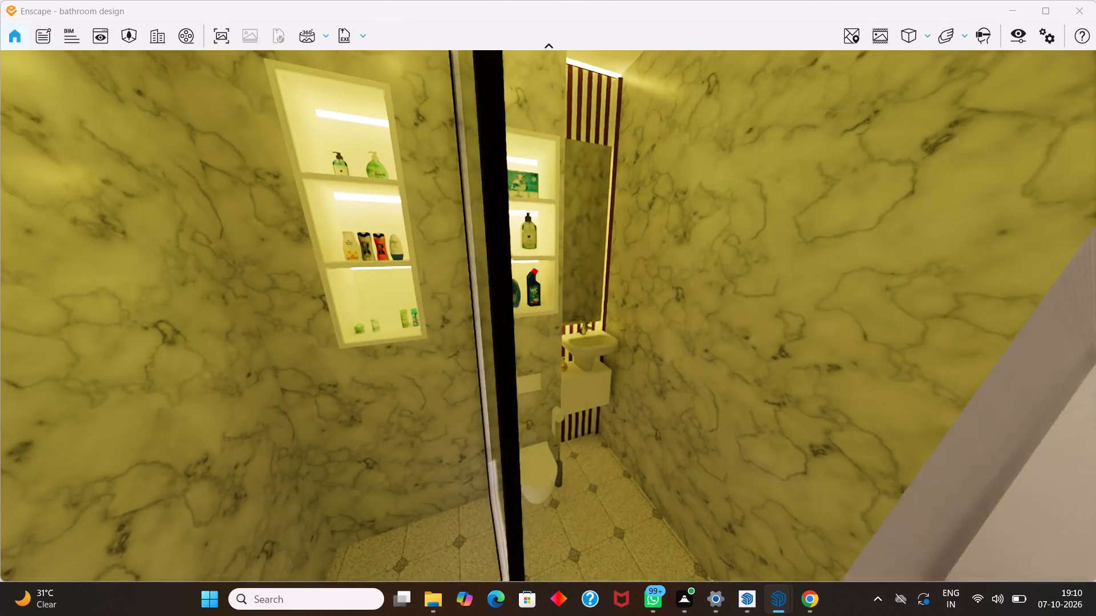
middle_click_drag(590, 216, 605, 206)
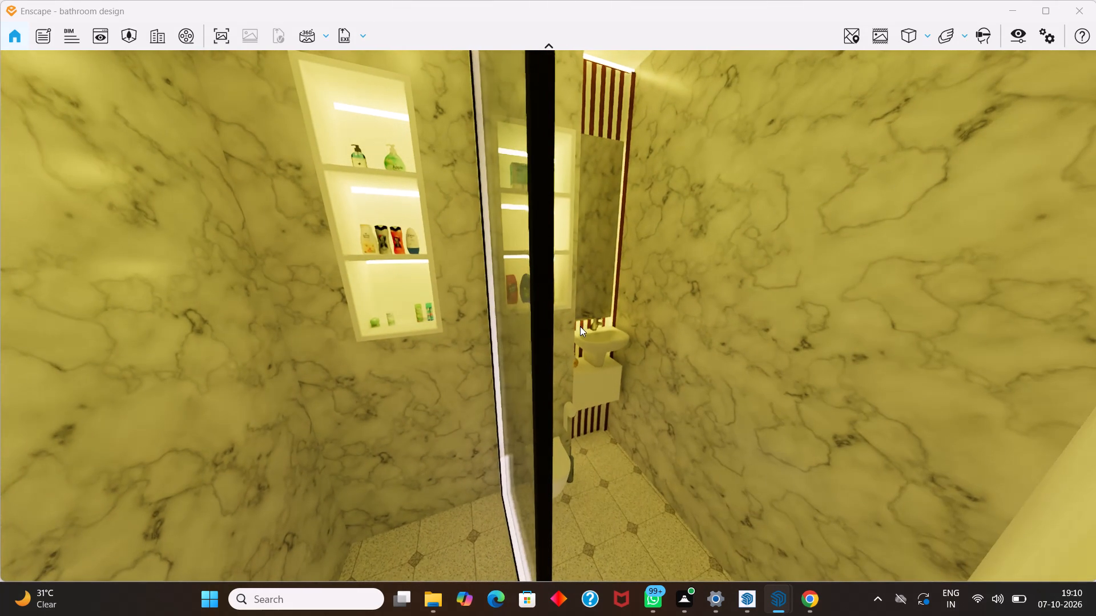
middle_click_drag(612, 306, 523, 343)
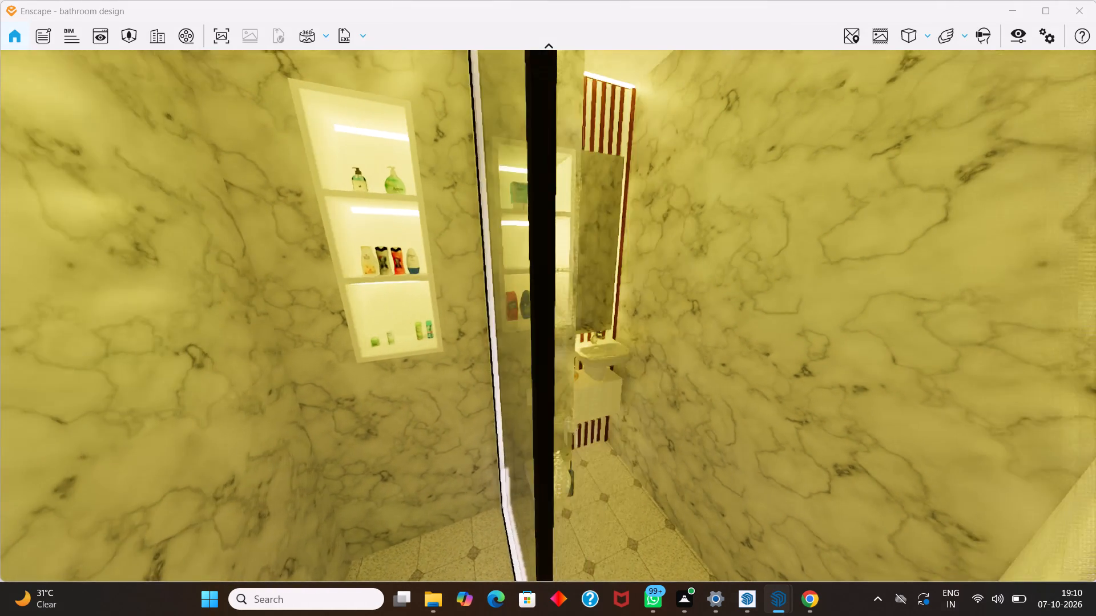
middle_click_drag(523, 343, 539, 325)
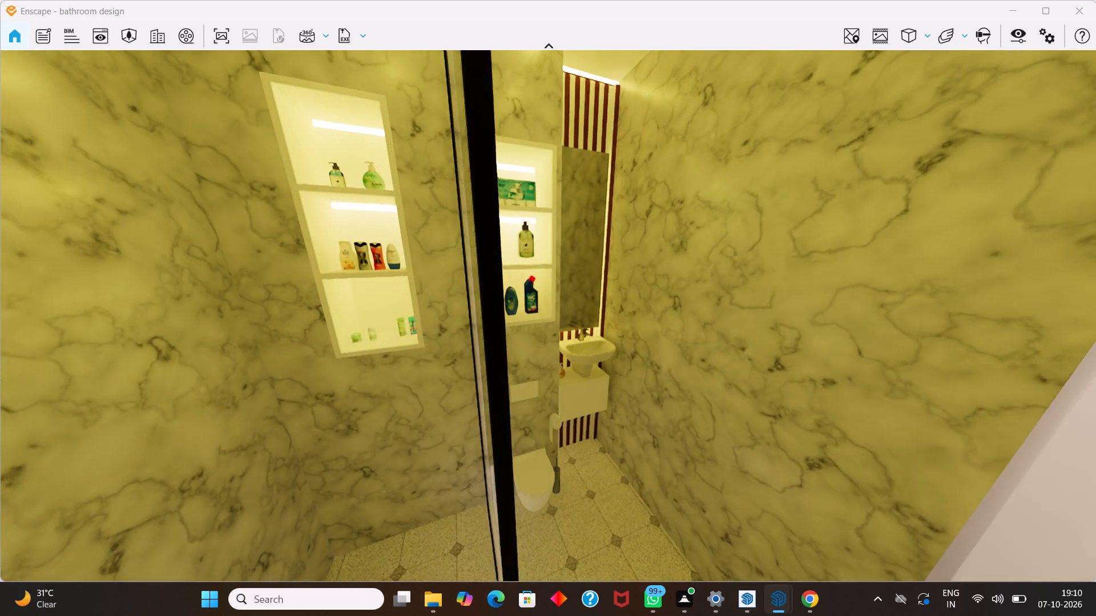
middle_click_drag(539, 325, 542, 317)
Widen the Enscape camera's horizontal field of view to 139° in the visual settings.
scroll(610, 308, "down", 1)
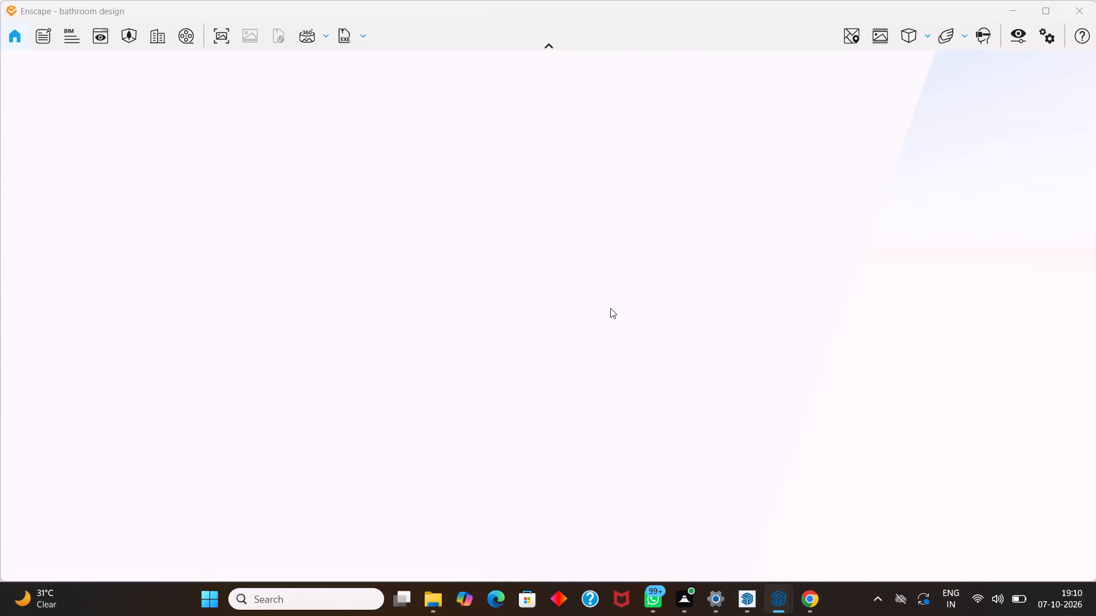
middle_click_drag(605, 313, 555, 310)
scroll(594, 312, "down", 5)
middle_click(602, 322)
middle_click(602, 322)
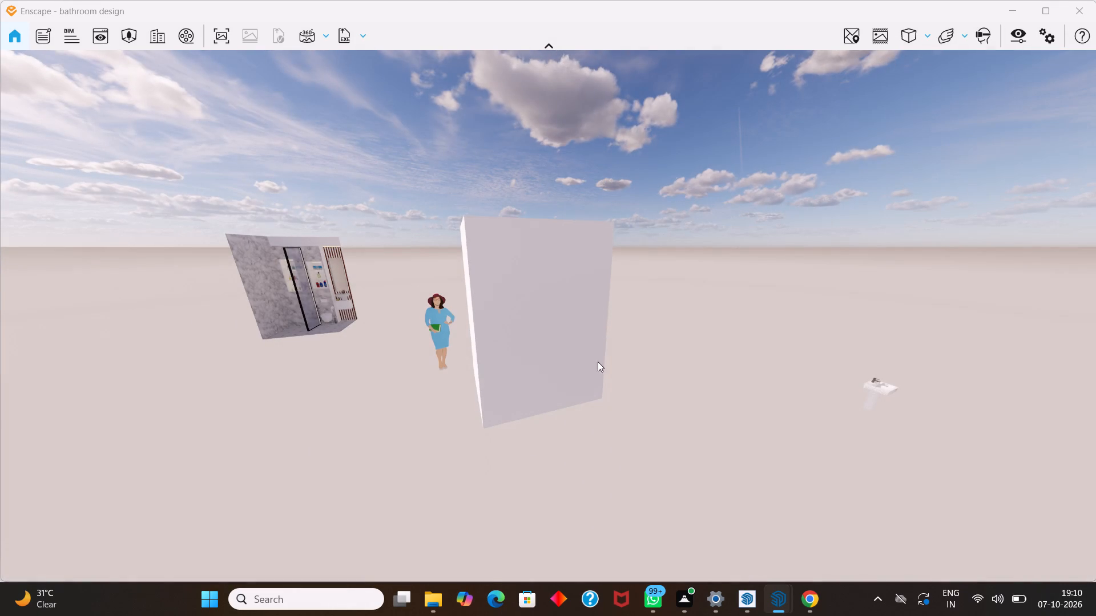
left_click(1014, 34)
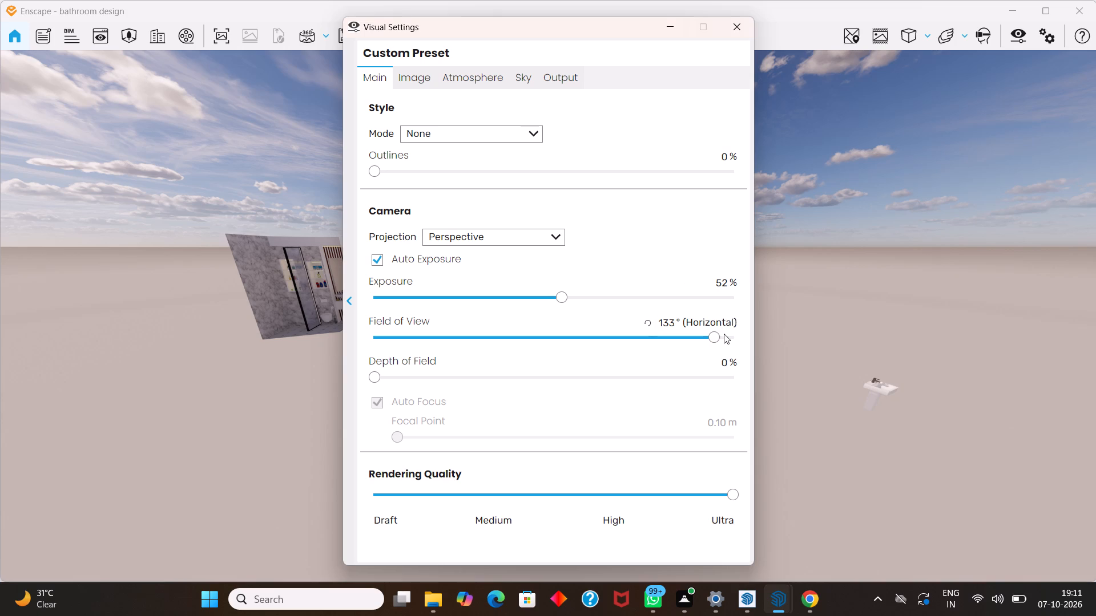
left_click(736, 334)
left_click(729, 338)
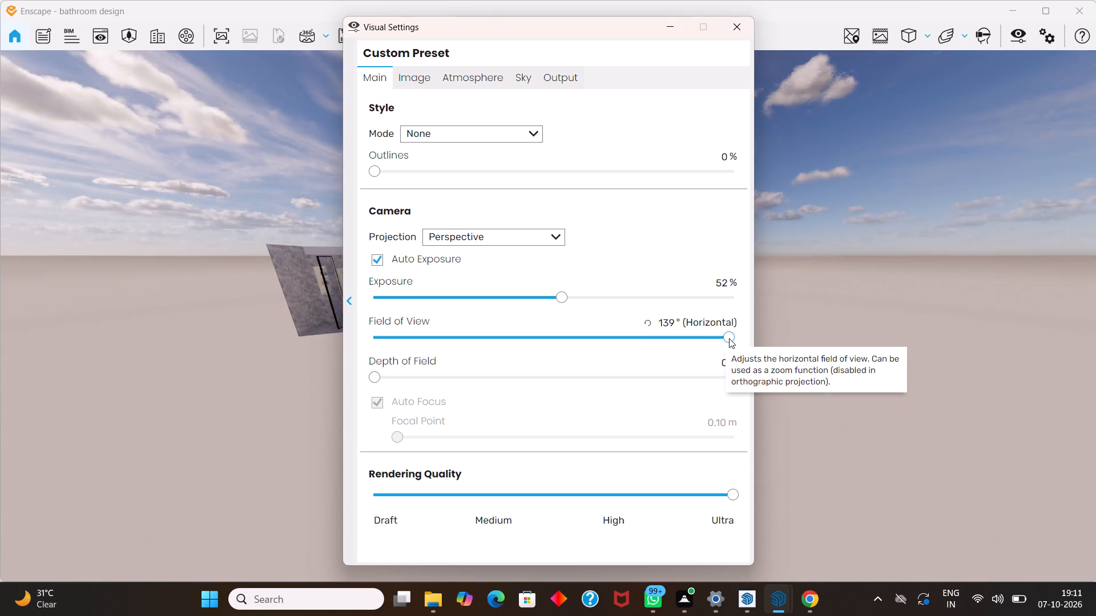
left_click(768, 301)
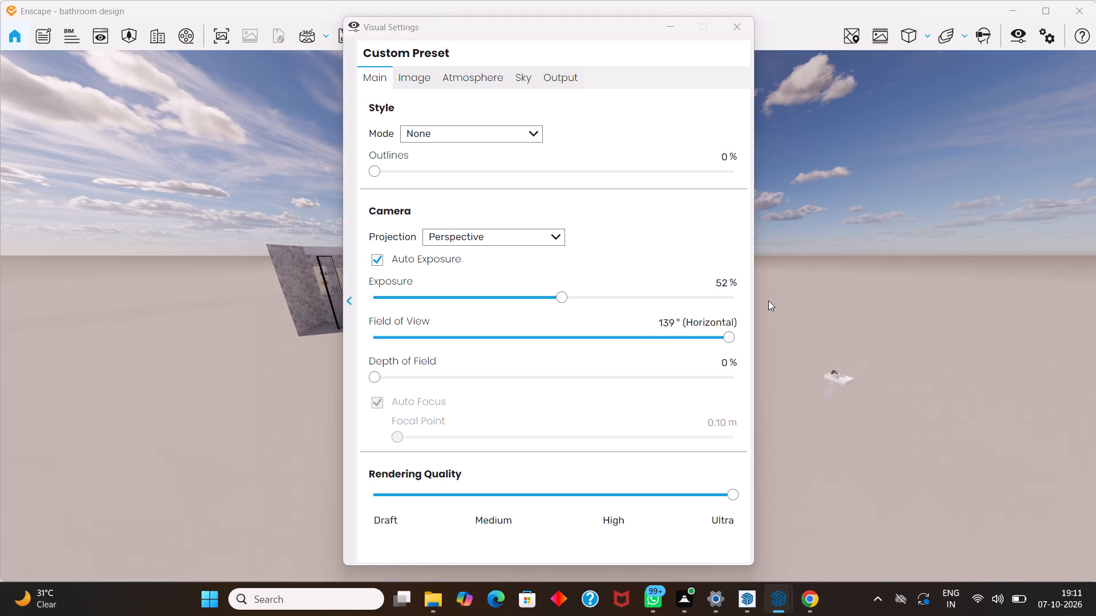
left_click(734, 33)
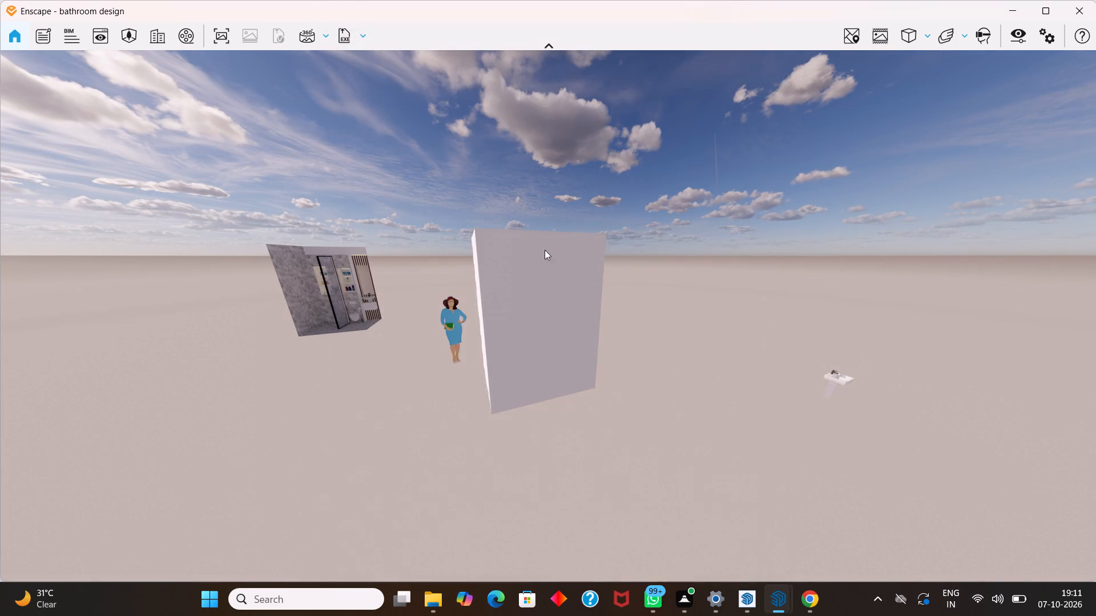
Examine the bathroom interior in the wide-angle render, looking at the lit niches, glass partition, toilet, basin and marble walls.
scroll(541, 271, "up", 6)
middle_click_drag(569, 313, 584, 313)
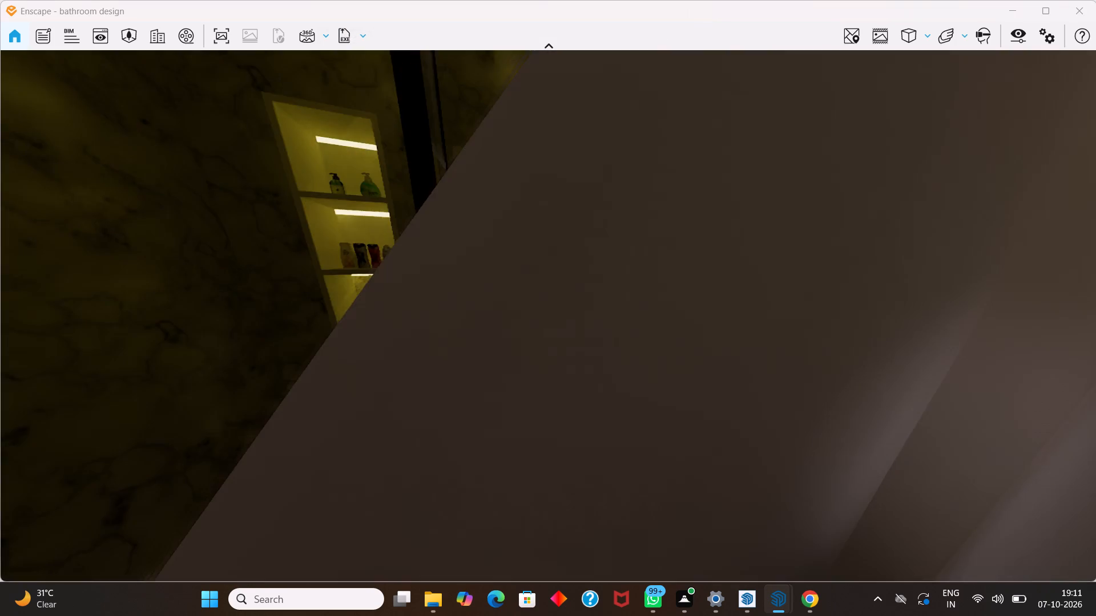
middle_click_drag(584, 313, 696, 250)
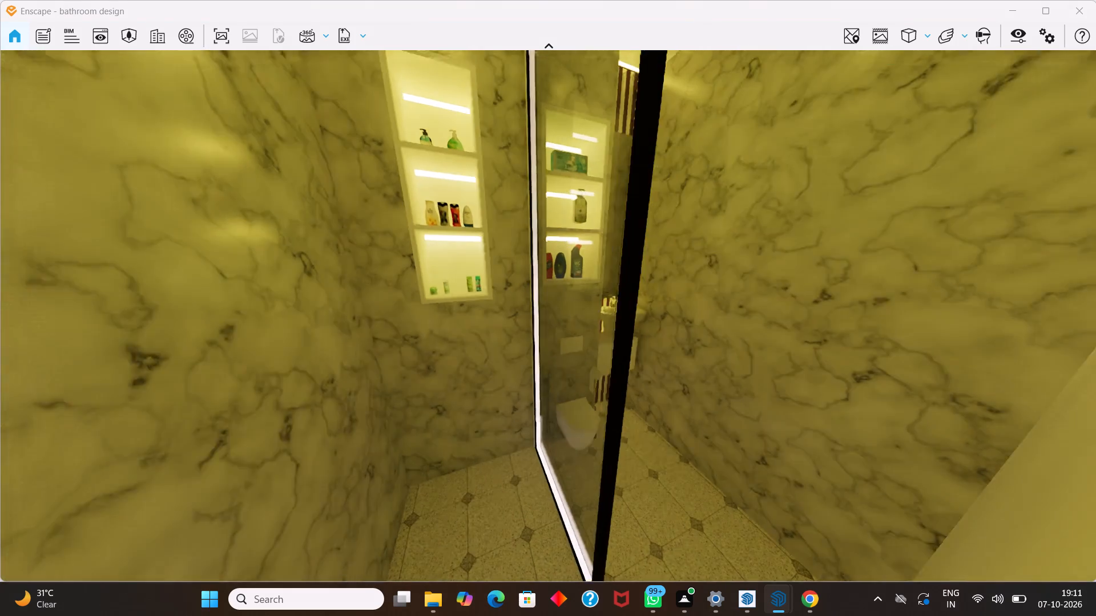
middle_click_drag(696, 250, 626, 327)
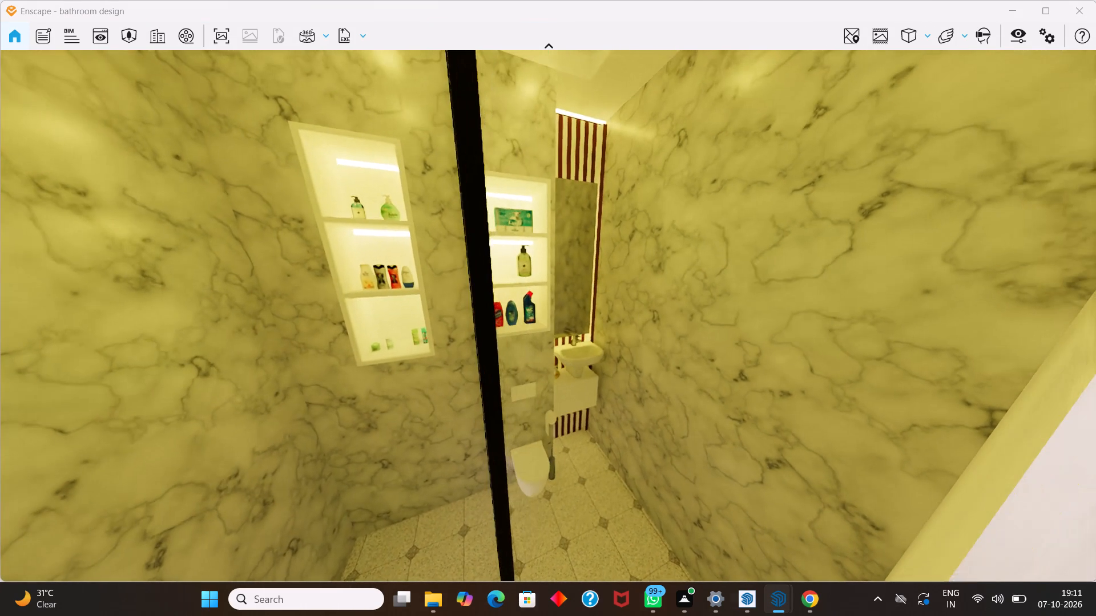
middle_click_drag(626, 327, 627, 323)
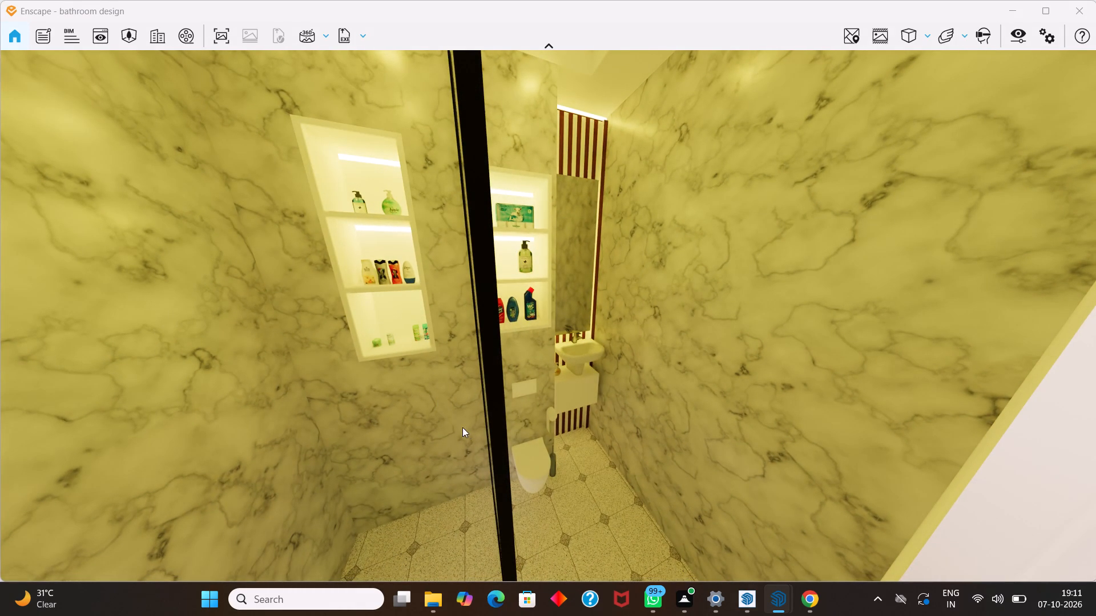
middle_click_drag(462, 427, 522, 368)
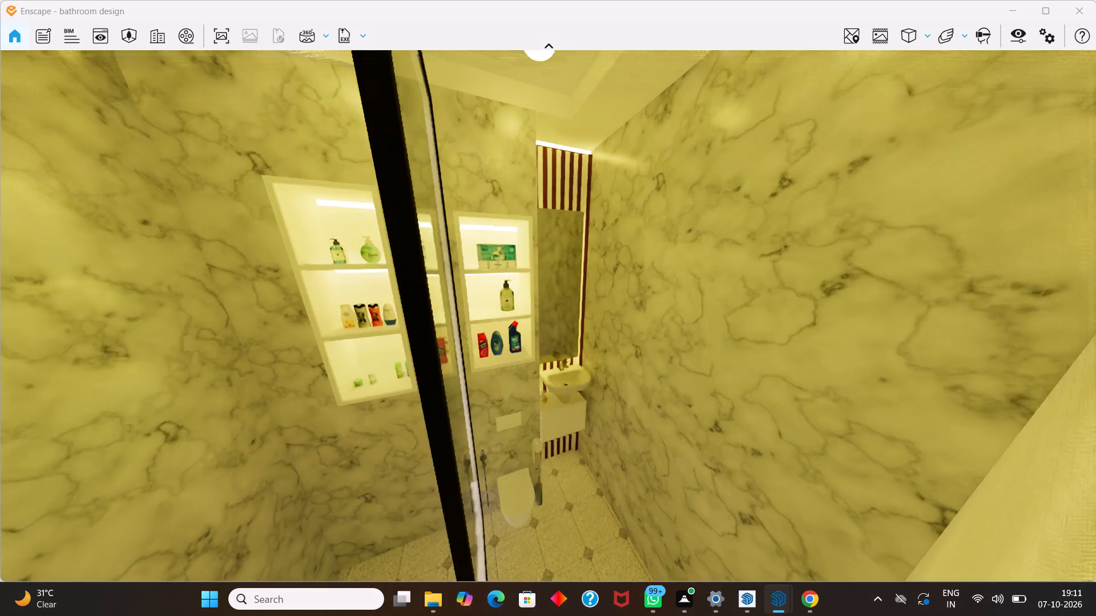
middle_click_drag(522, 368, 581, 375)
scroll(456, 421, "down", 1)
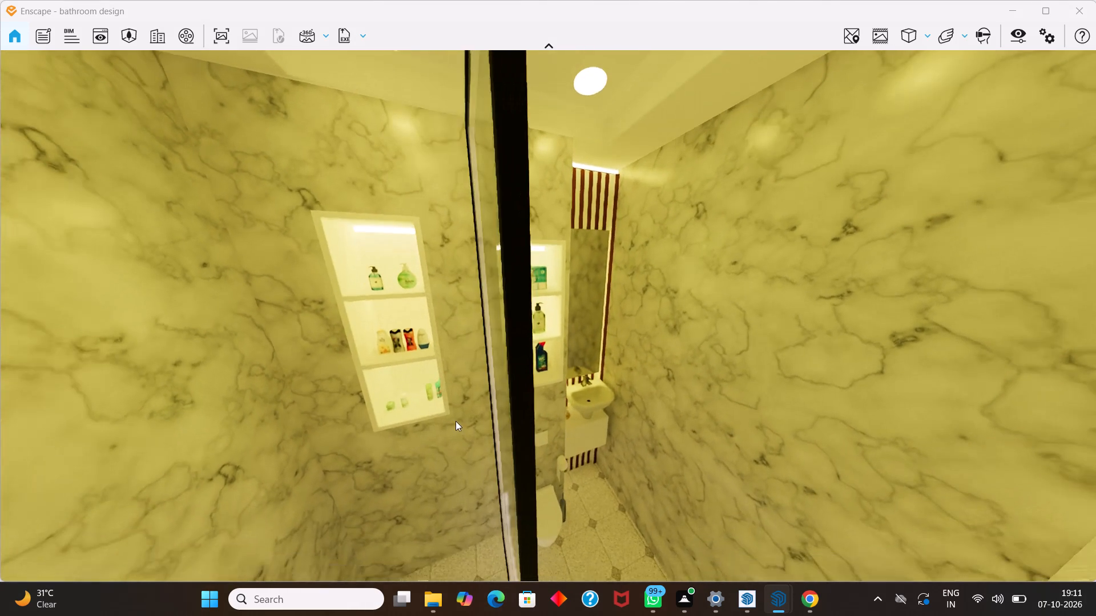
Examine the ceiling lights, black-framed glass partition and slatted mirror wall in the render, and the closed box from outside.
middle_click_drag(458, 415, 591, 305)
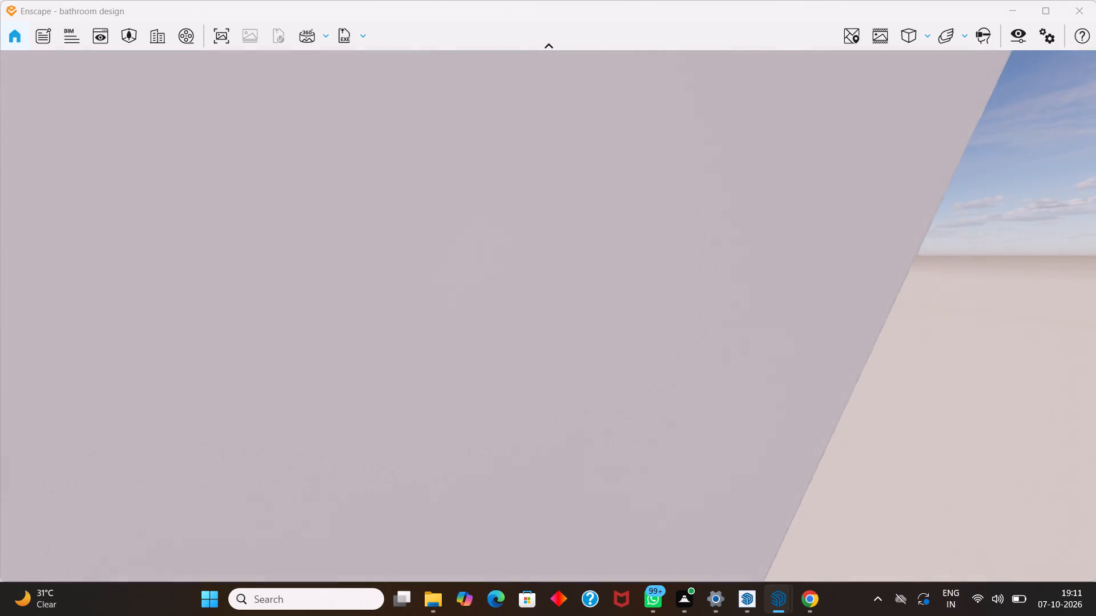
middle_click_drag(591, 305, 639, 305)
scroll(459, 414, "up", 1)
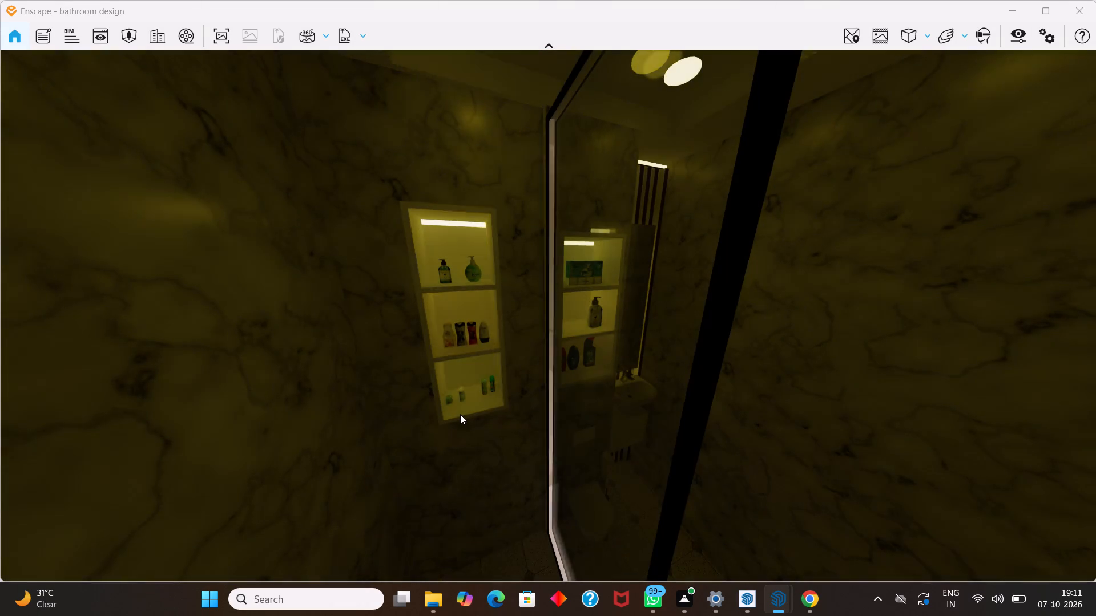
middle_click_drag(463, 414, 478, 443)
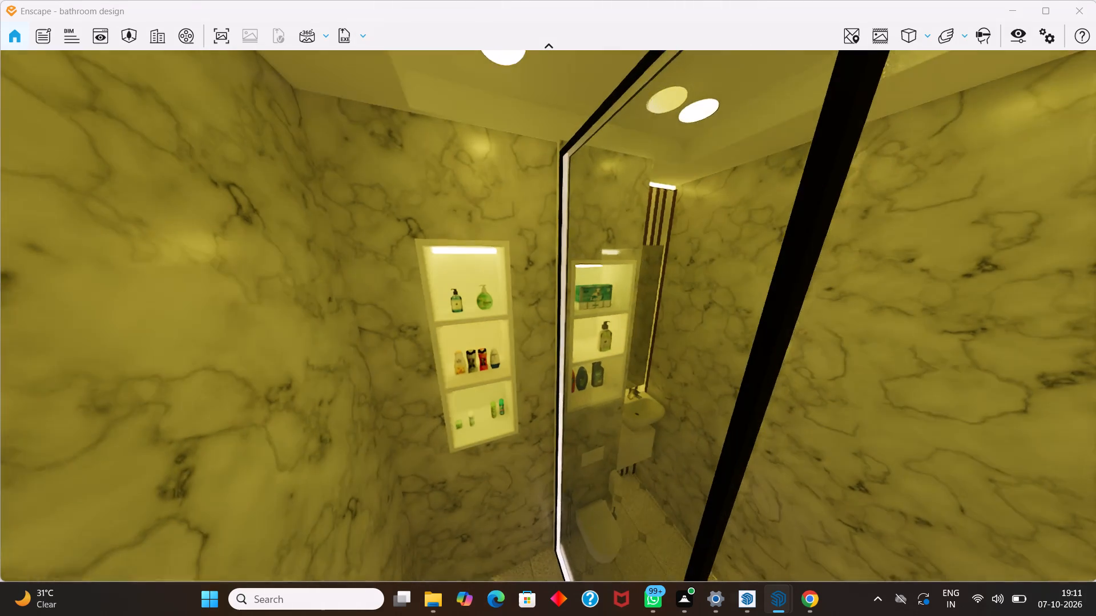
middle_click_drag(478, 443, 349, 464)
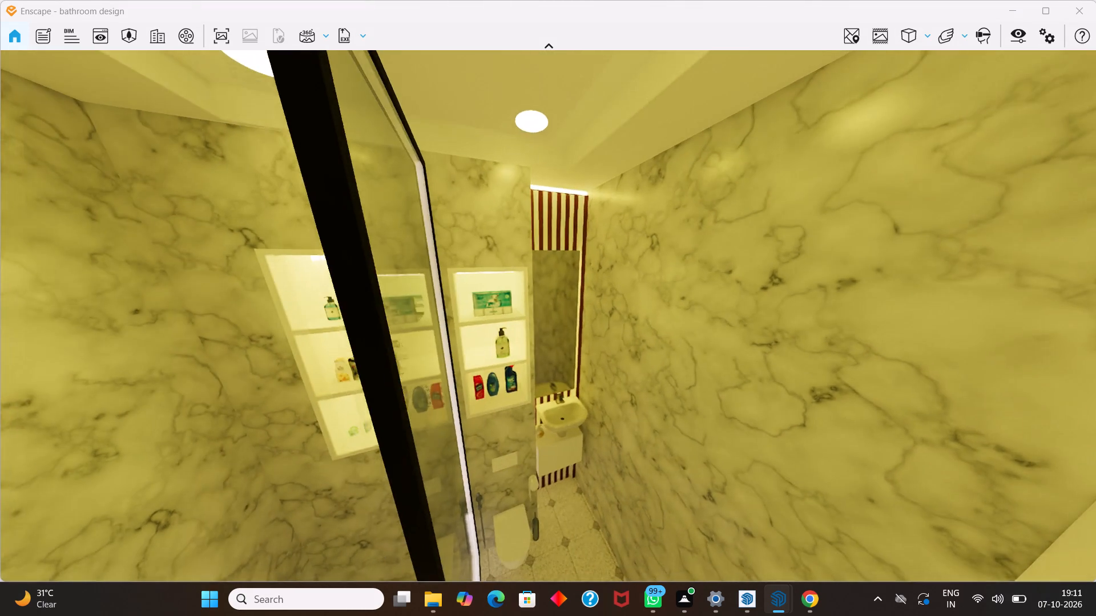
middle_click_drag(349, 464, 380, 441)
scroll(678, 394, "down", 1)
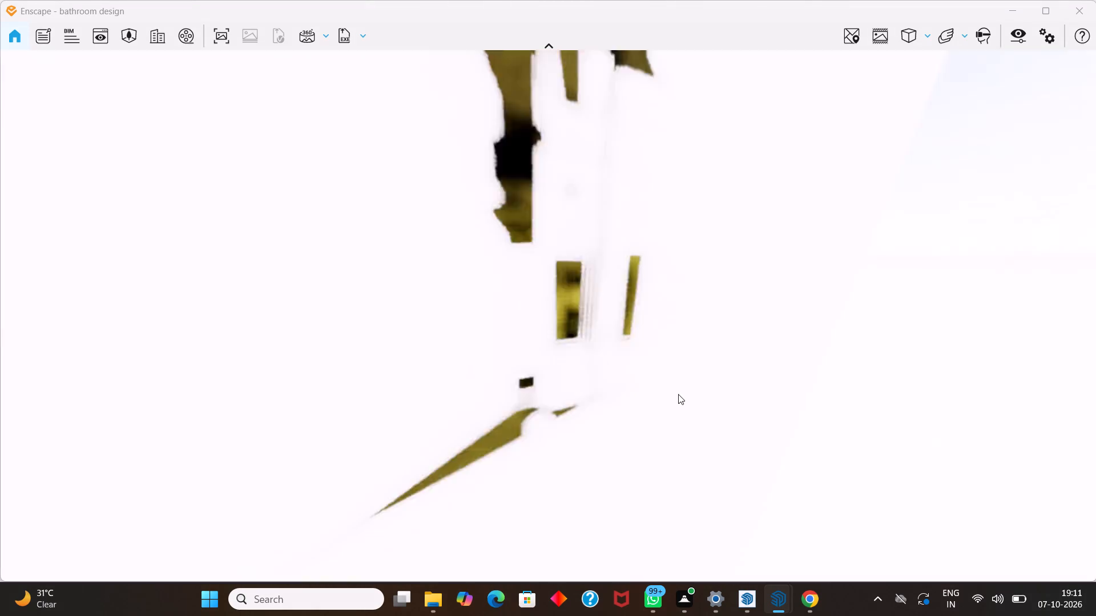
scroll(678, 394, "down", 6)
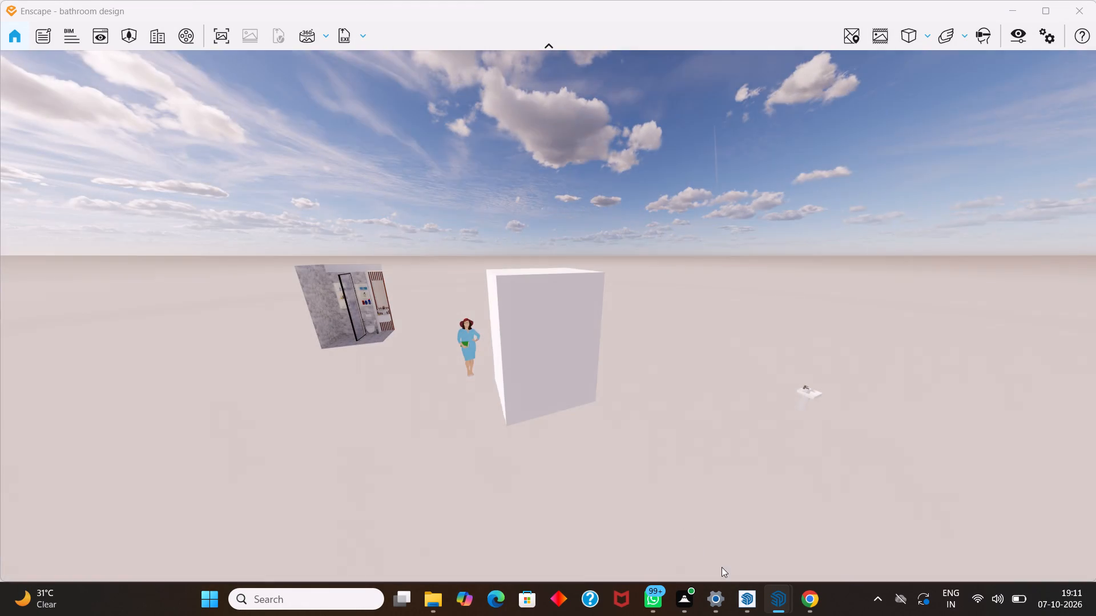
Switch to the SketchUp model and view the closed bathroom box from another side.
left_click(734, 557)
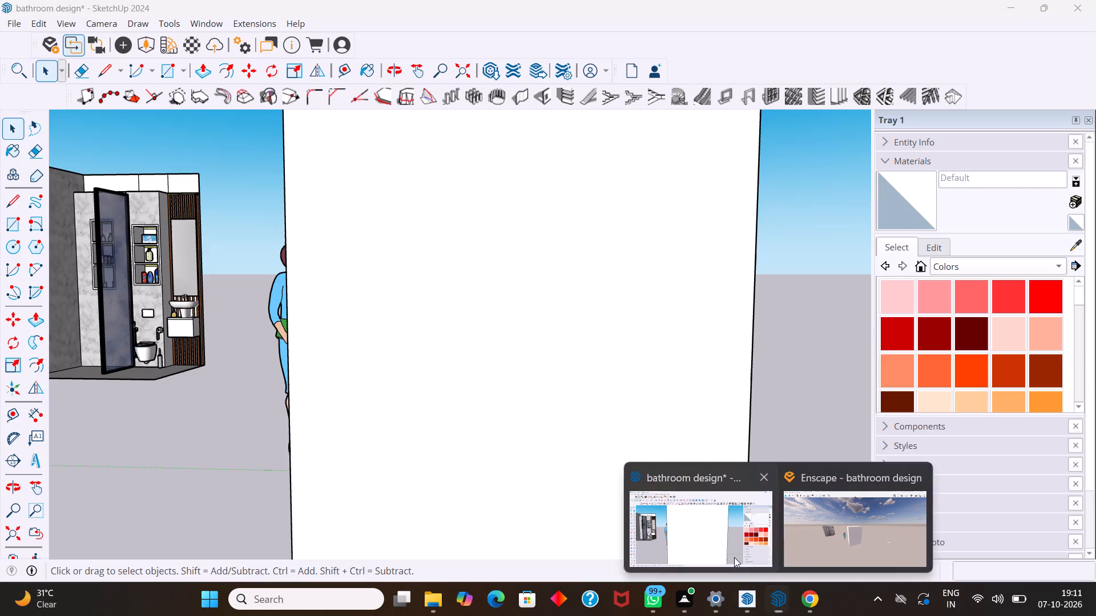
middle_click_drag(732, 441, 339, 510)
middle_click_drag(339, 510, 410, 479)
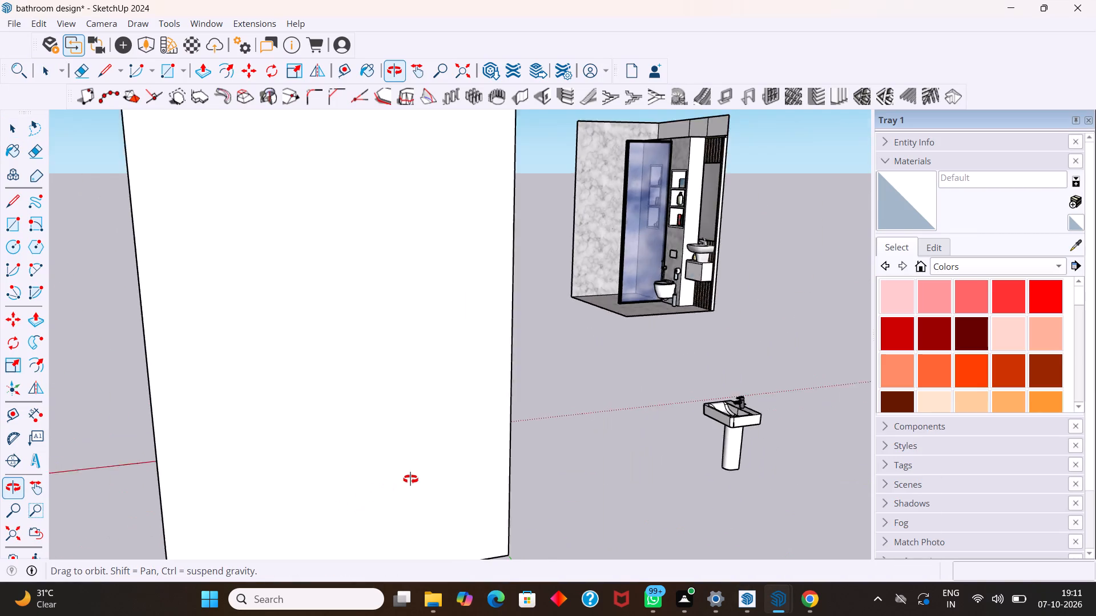
middle_click_drag(410, 479, 438, 473)
Switch to the Enscape render and examine the closed box from outside and its niches, partition and ceiling lights inside.
left_click(775, 604)
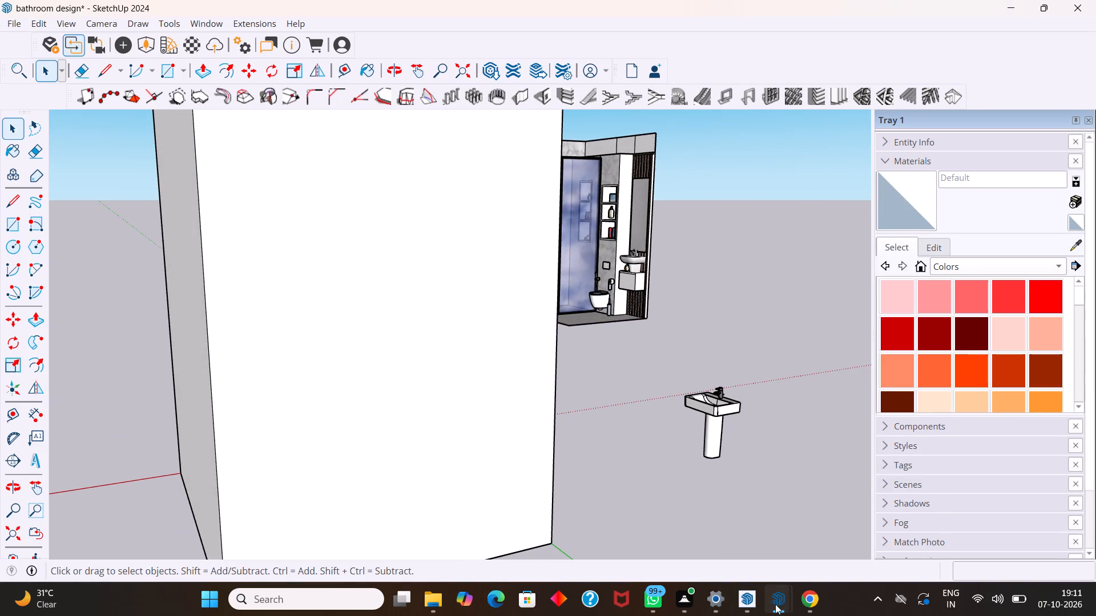
left_click(821, 522)
scroll(646, 464, "up", 2)
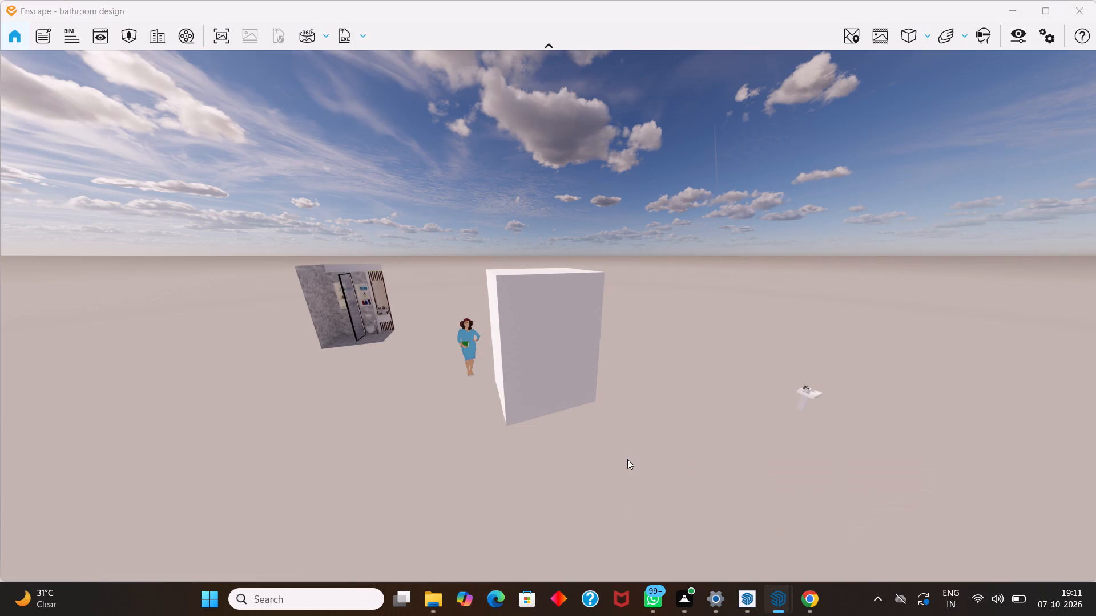
scroll(627, 459, "up", 3)
middle_click_drag(623, 467, 597, 320)
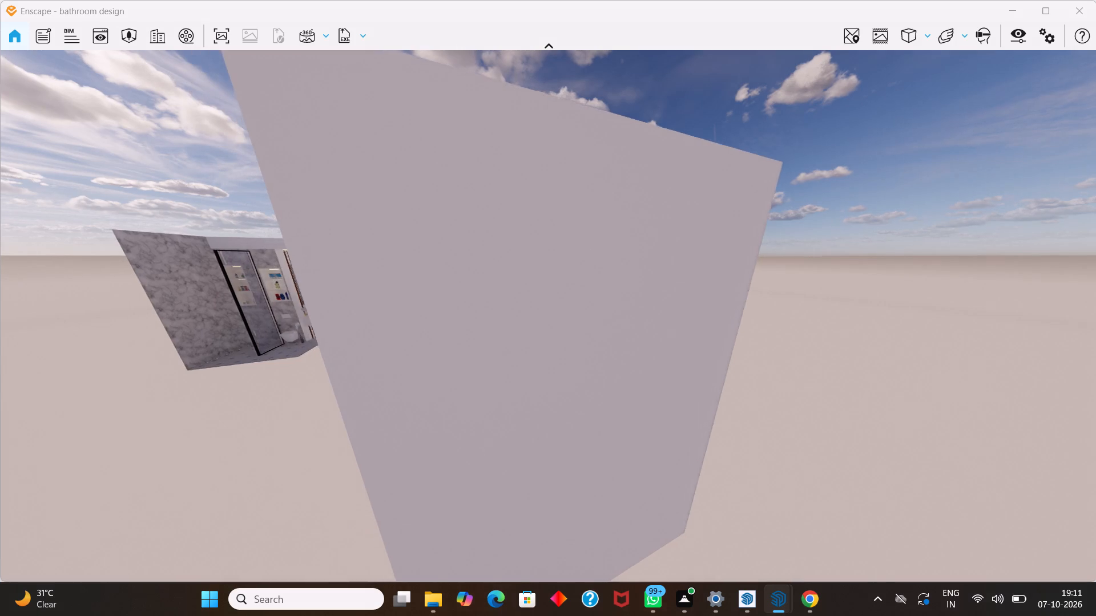
middle_click_drag(597, 320, 642, 321)
scroll(533, 500, "up", 2)
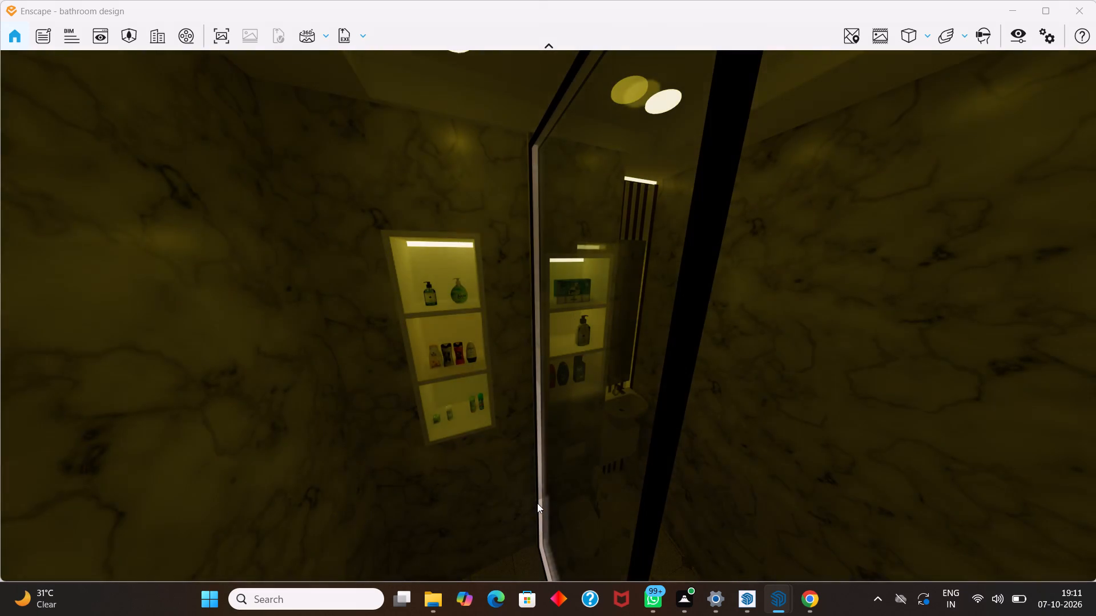
middle_click_drag(775, 477, 475, 356)
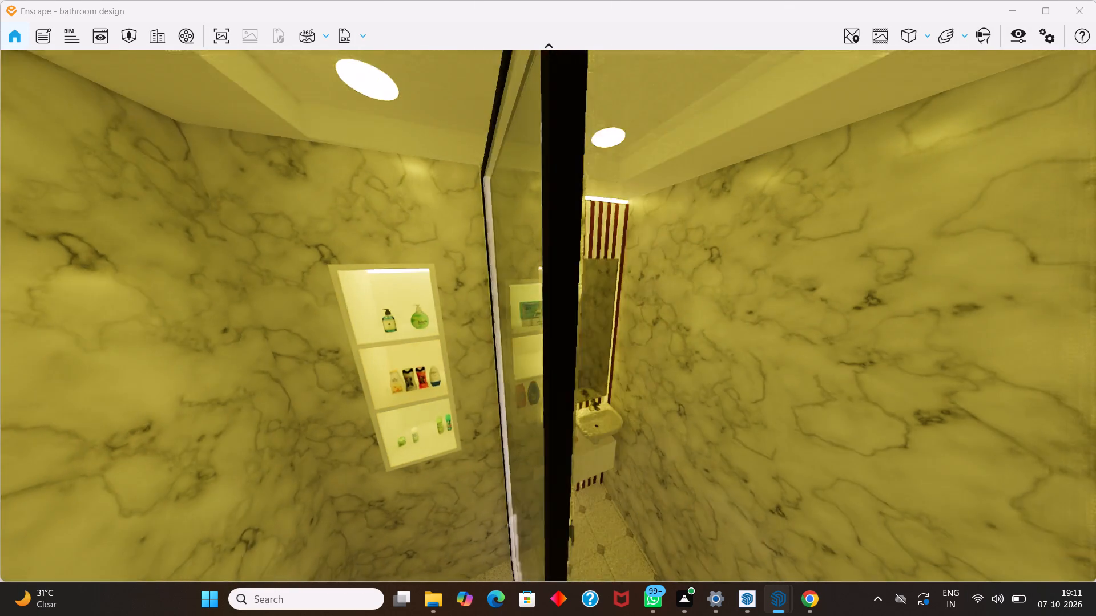
middle_click_drag(475, 356, 192, 254)
scroll(758, 476, "down", 8)
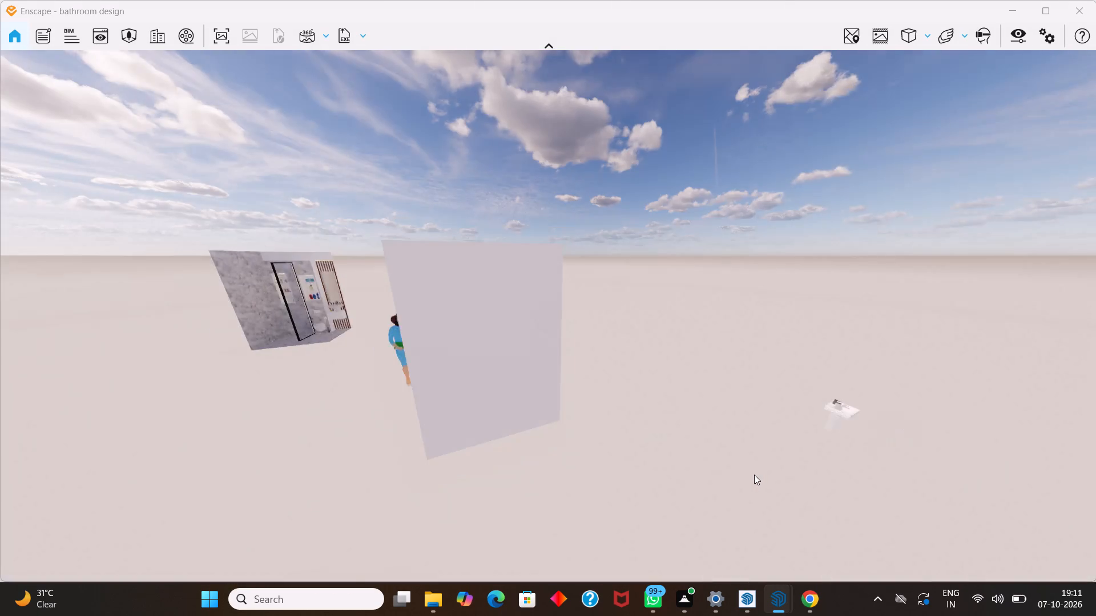
scroll(754, 475, "down", 1)
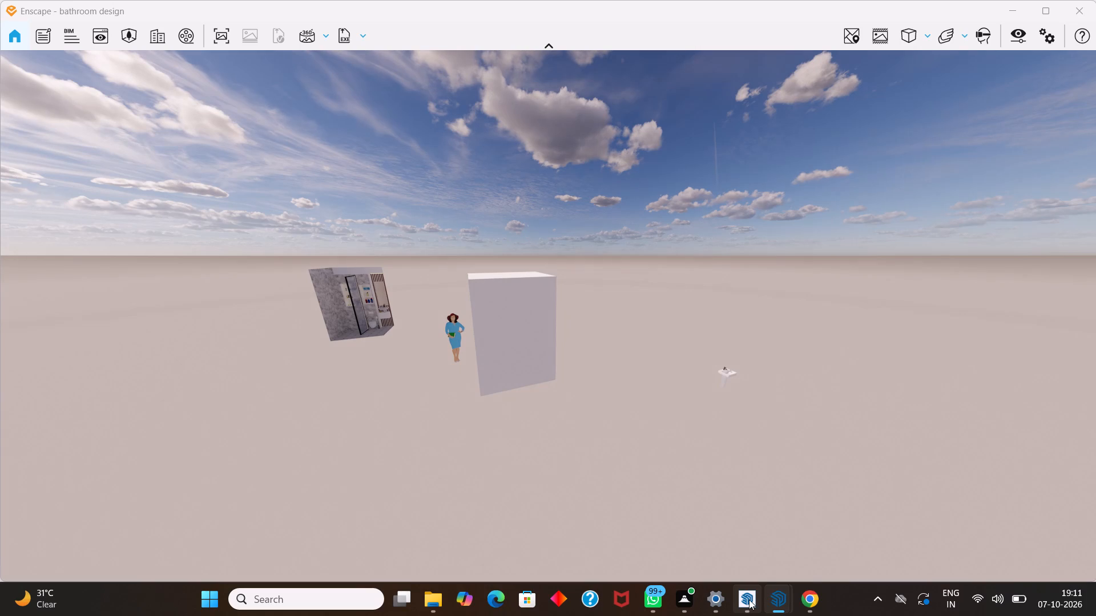
Switch to the SketchUp model and view the closed bathroom box from farther away and from different sides.
left_click(775, 599)
left_click(731, 552)
scroll(718, 513, "down", 5)
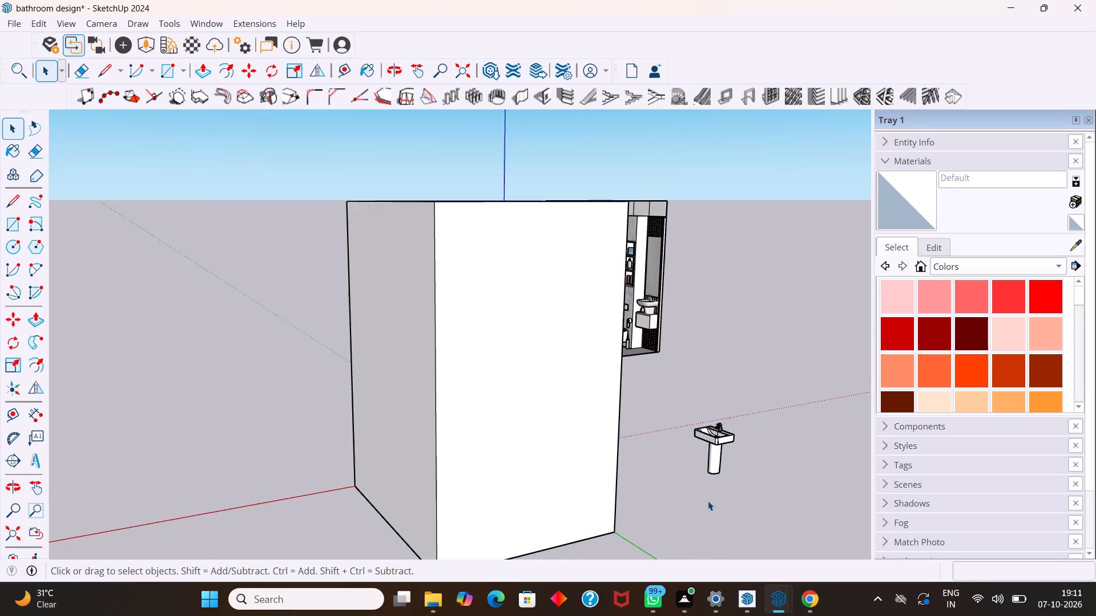
scroll(707, 500, "down", 5)
middle_click_drag(737, 484, 541, 442)
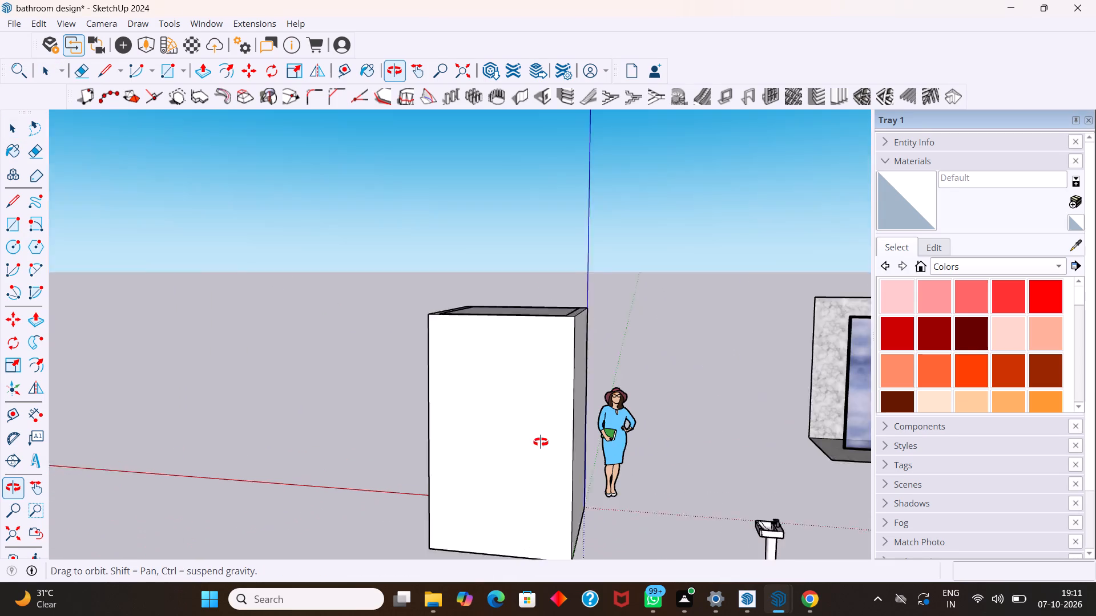
middle_click_drag(541, 442, 559, 432)
Switch to the Enscape render and examine the outer walls and surroundings of the closed bathroom box, near and far.
left_click(778, 598)
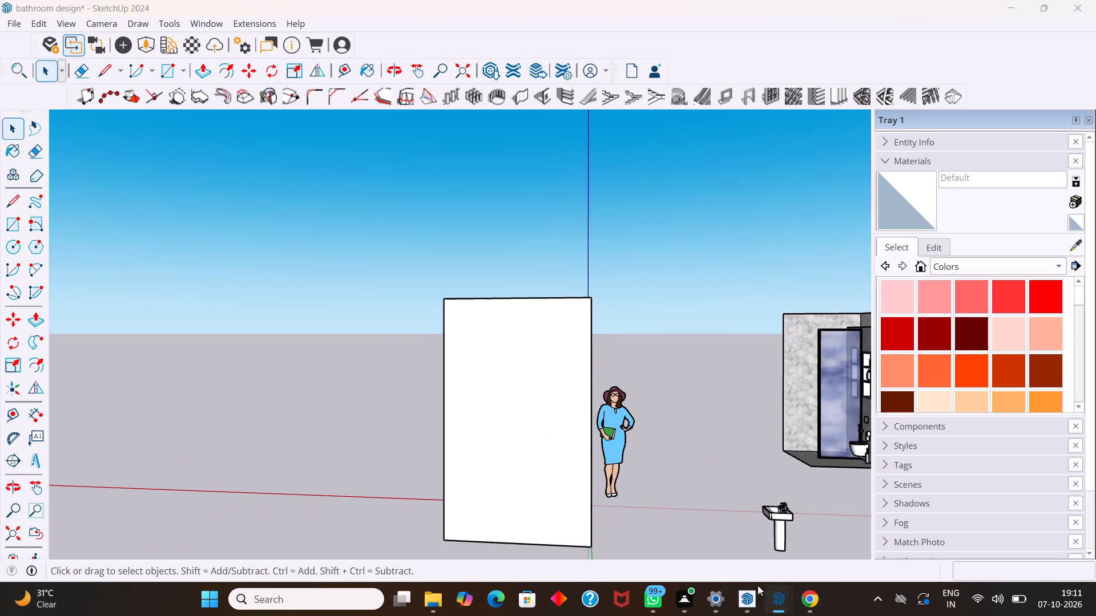
left_click(790, 523)
scroll(585, 473, "up", 4)
middle_click_drag(583, 467, 581, 464)
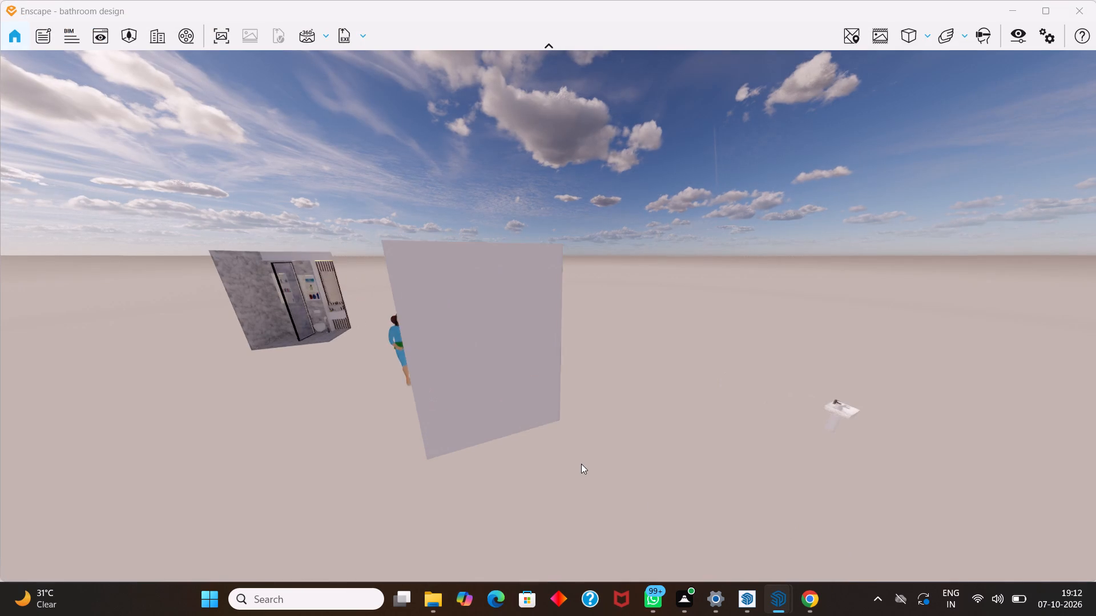
middle_click_drag(581, 464, 502, 462)
scroll(533, 470, "up", 6)
middle_click_drag(515, 465, 550, 314)
scroll(533, 456, "up", 1)
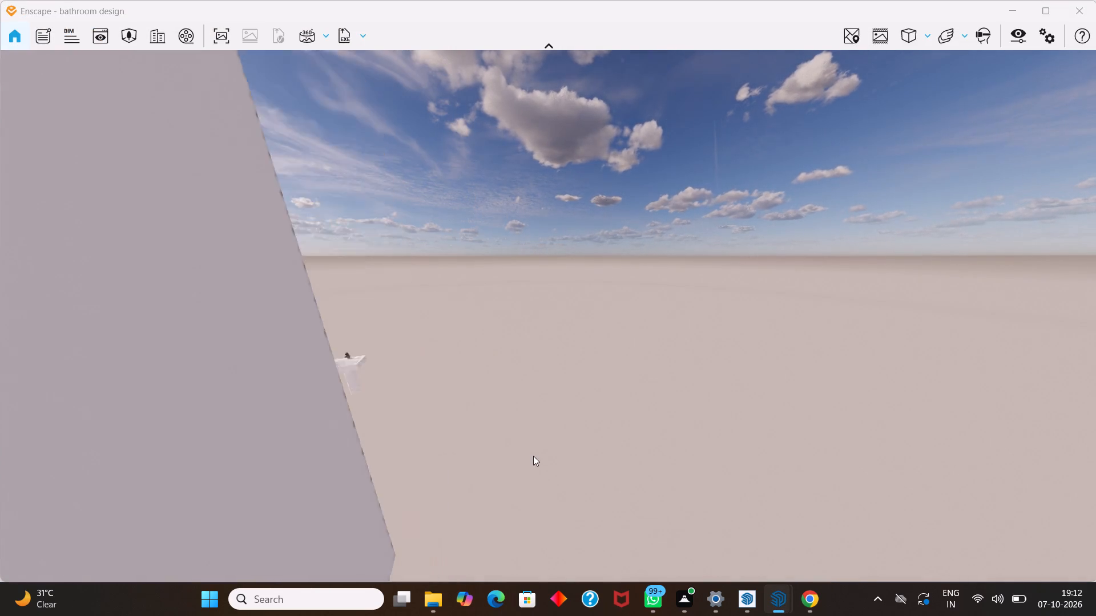
scroll(537, 456, "down", 9)
right_click_drag(467, 472, 479, 469)
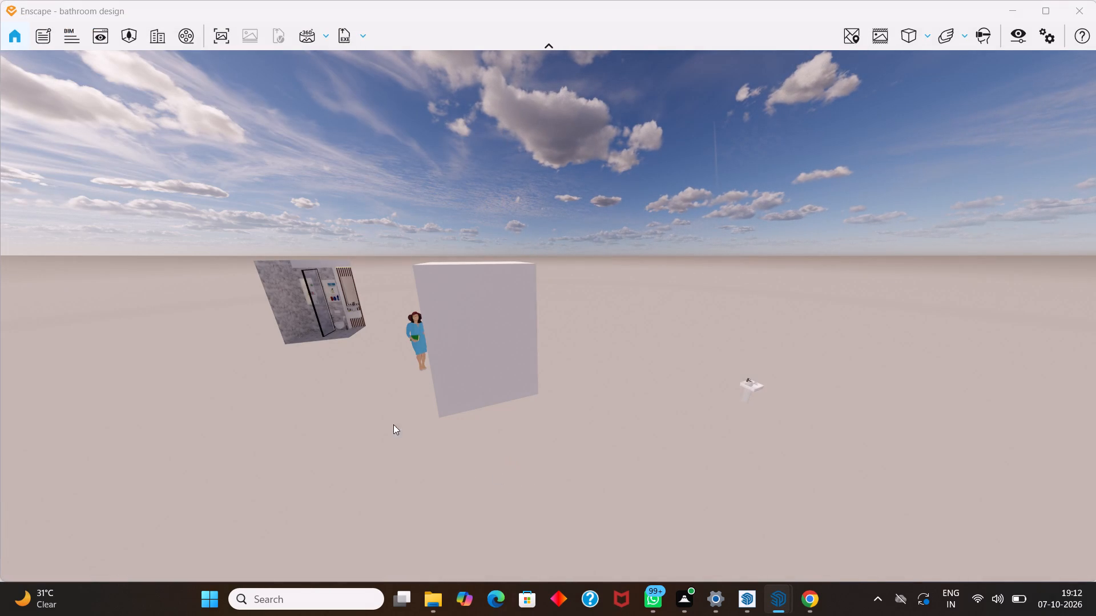
scroll(424, 398, "up", 7)
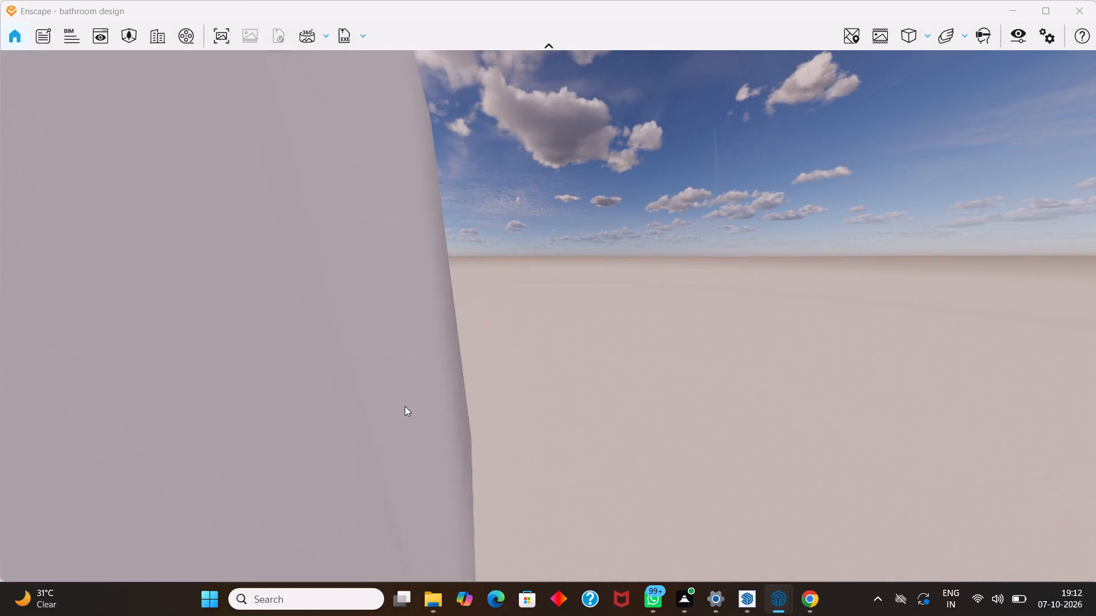
scroll(405, 406, "up", 4)
scroll(408, 407, "down", 15)
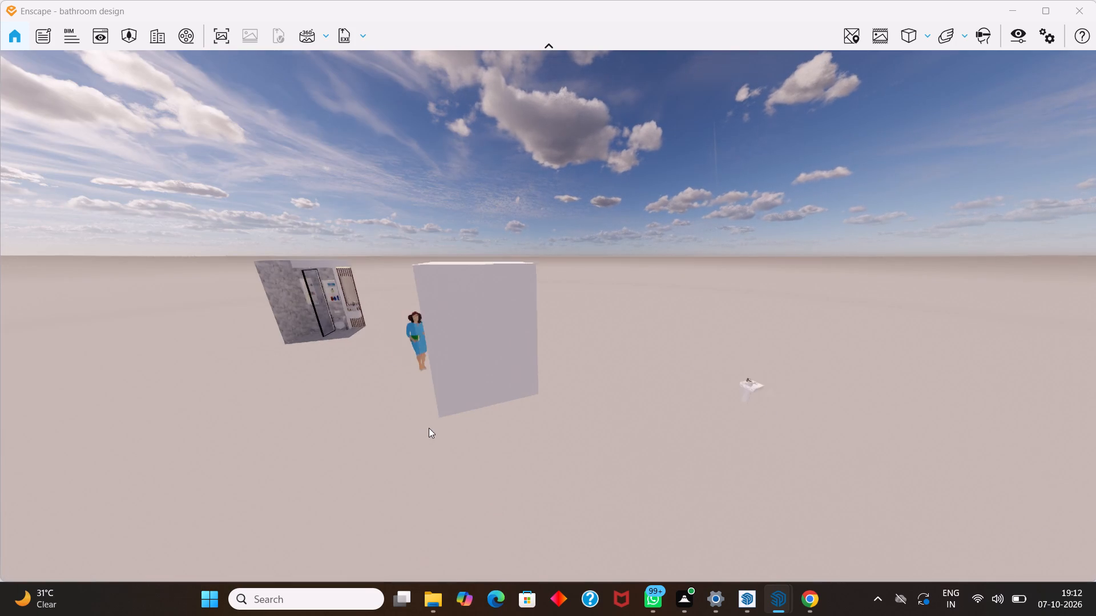
Examine the bathroom interior in the render for a viewpoint covering both niches, the glass partition, toilet, basin and slatted panel.
middle_click_drag(373, 424, 832, 408)
scroll(358, 404, "up", 5)
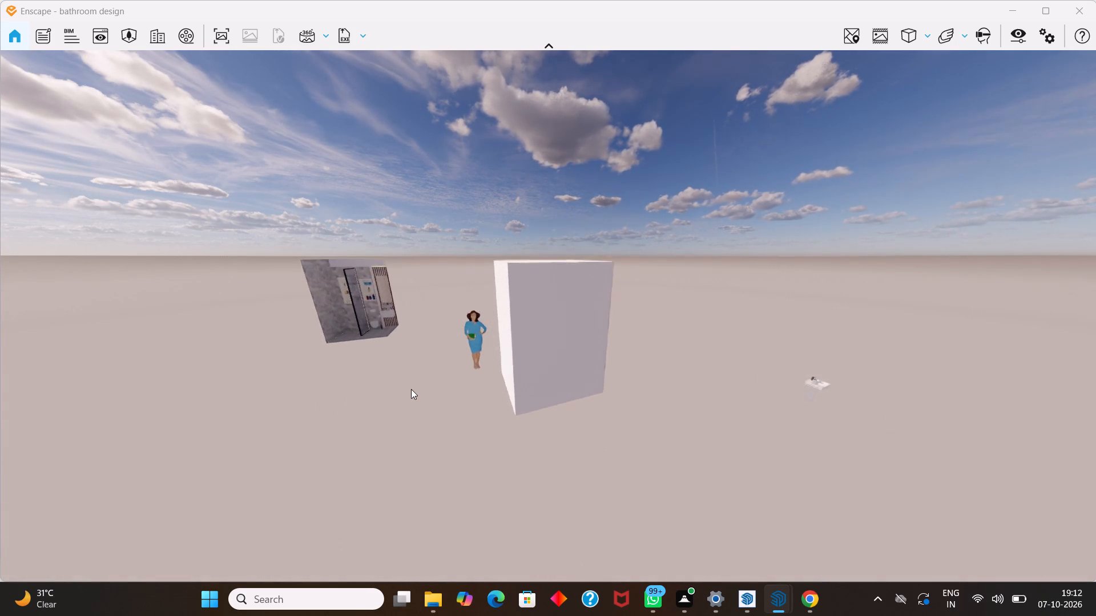
scroll(411, 389, "up", 6)
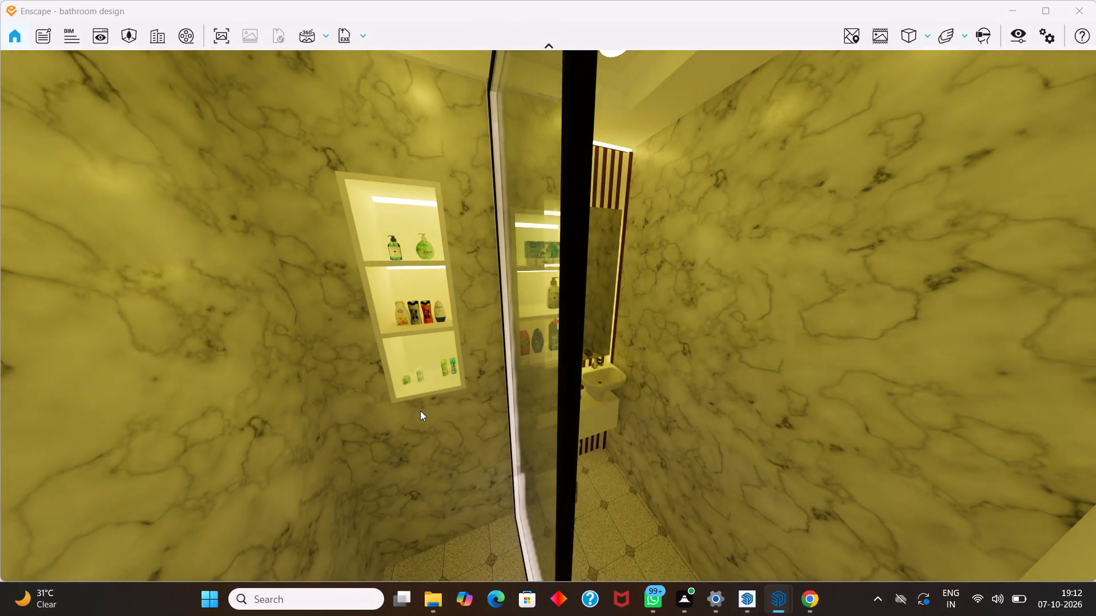
scroll(449, 418, "down", 2)
scroll(449, 418, "up", 1)
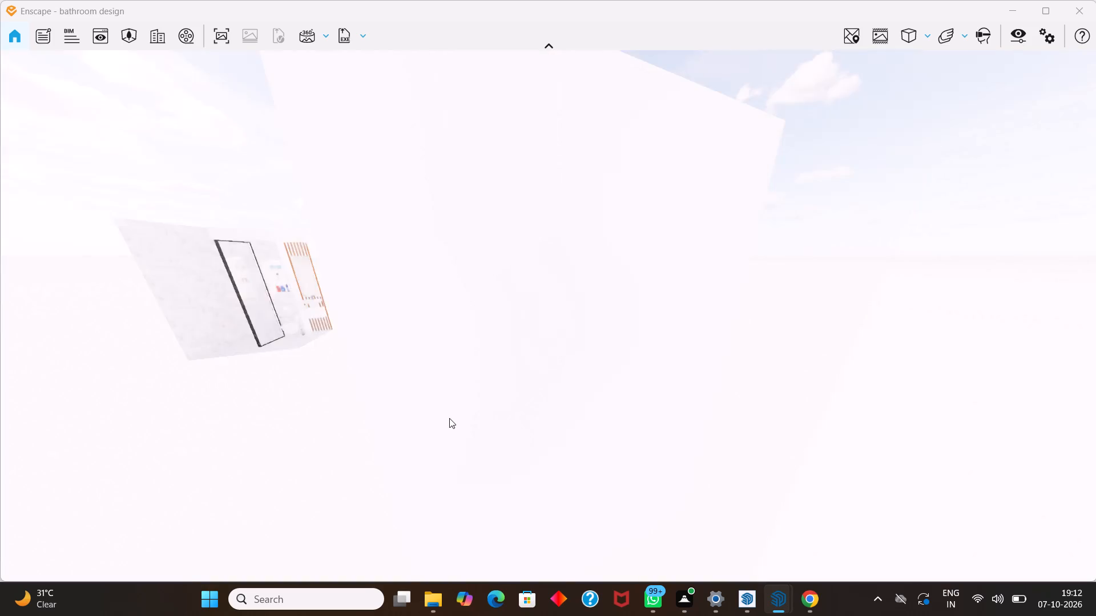
scroll(449, 418, "up", 1)
middle_click_drag(641, 421, 535, 319)
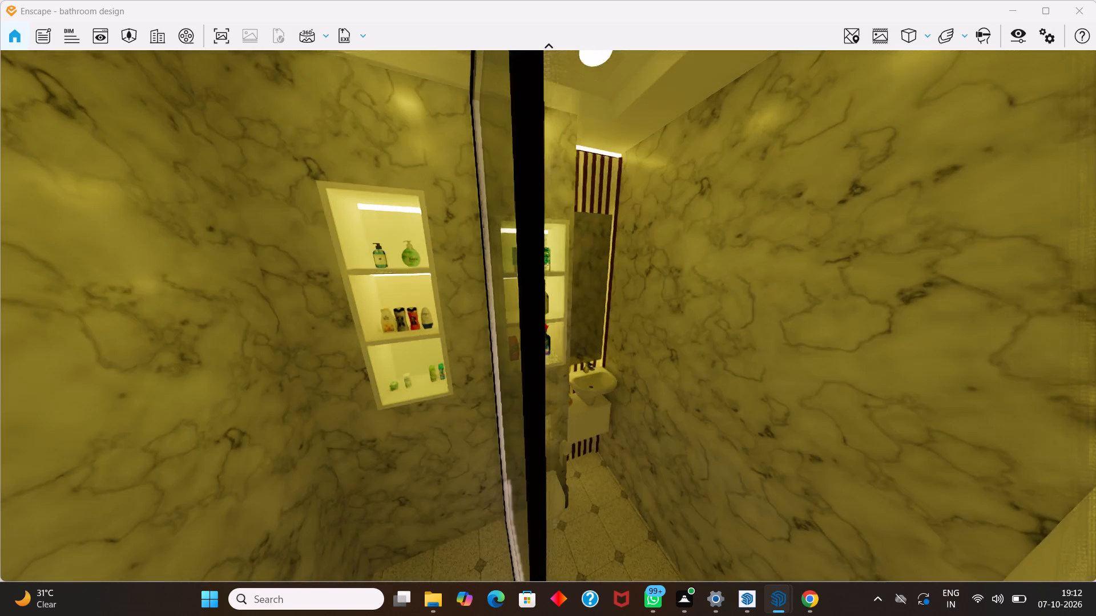
middle_click_drag(535, 319, 489, 344)
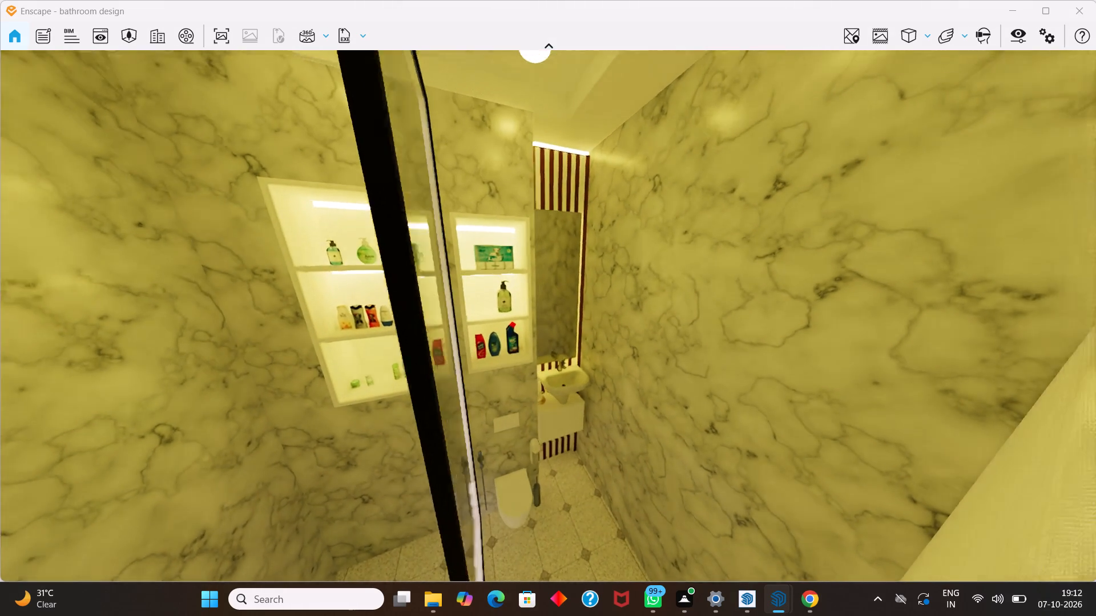
middle_click_drag(489, 344, 487, 414)
scroll(631, 417, "down", 2)
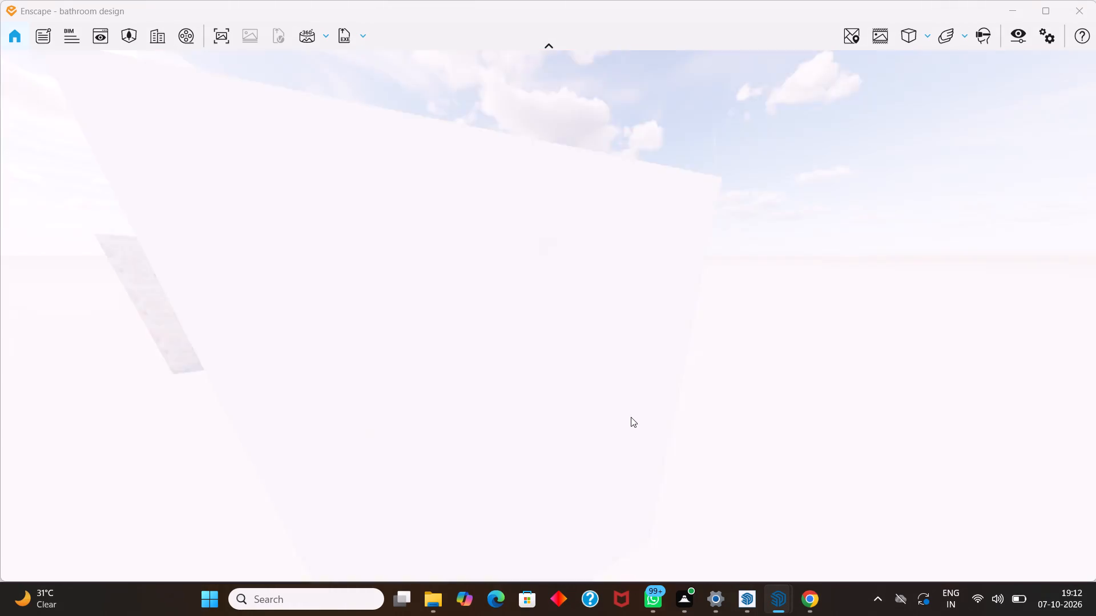
Examine the closed bathroom box and its surroundings from farther away in the render.
scroll(687, 398, "down", 4)
middle_click_drag(644, 431, 546, 317)
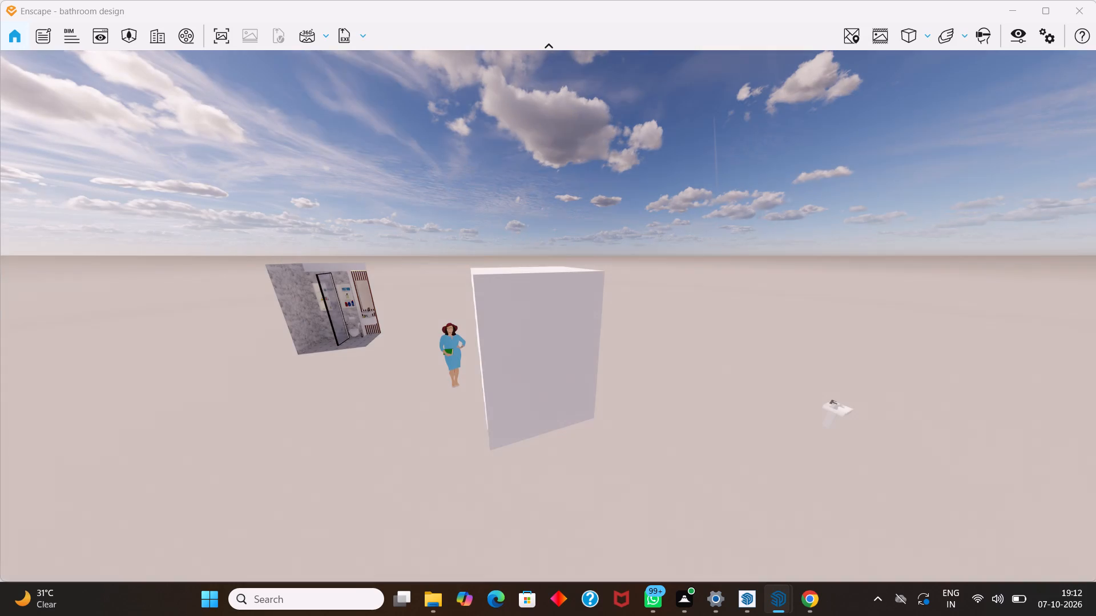
middle_click_drag(546, 317, 477, 338)
middle_click_drag(640, 431, 330, 318)
middle_click_drag(616, 431, 211, 399)
scroll(585, 423, "down", 3)
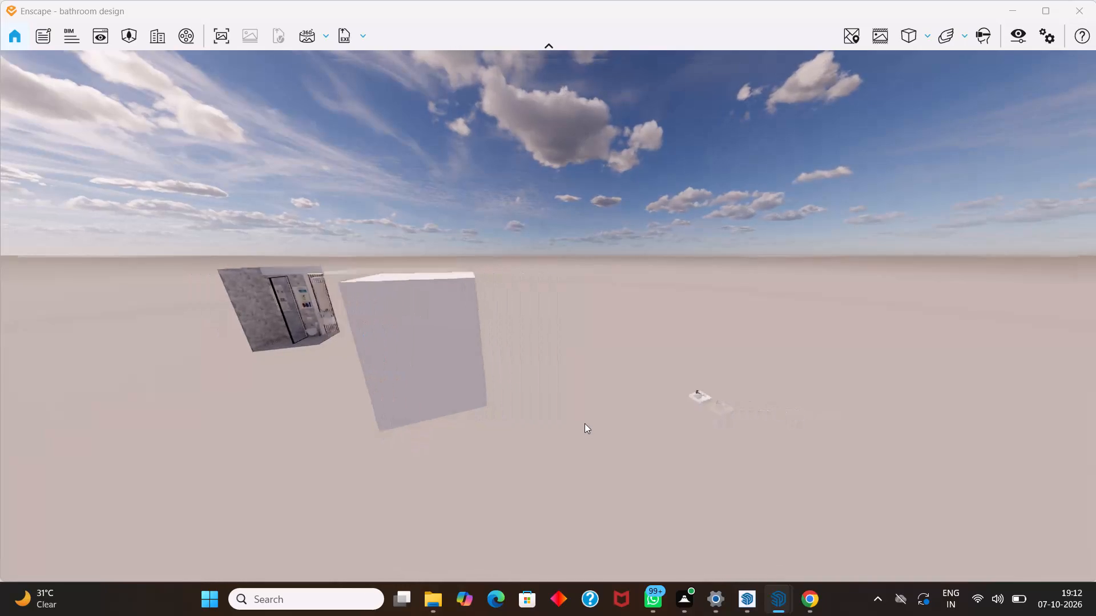
scroll(585, 423, "down", 2)
Switch to the SketchUp model and view the closed box from above, from several sides and up close beside the human figure.
left_click(787, 605)
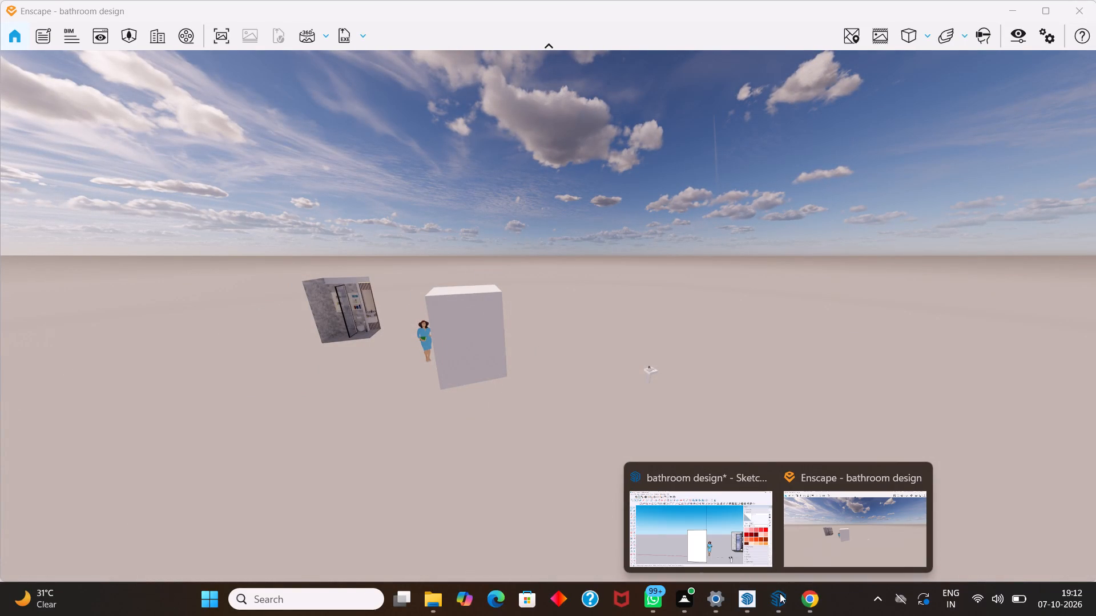
left_click(750, 542)
middle_click_drag(722, 547, 664, 576)
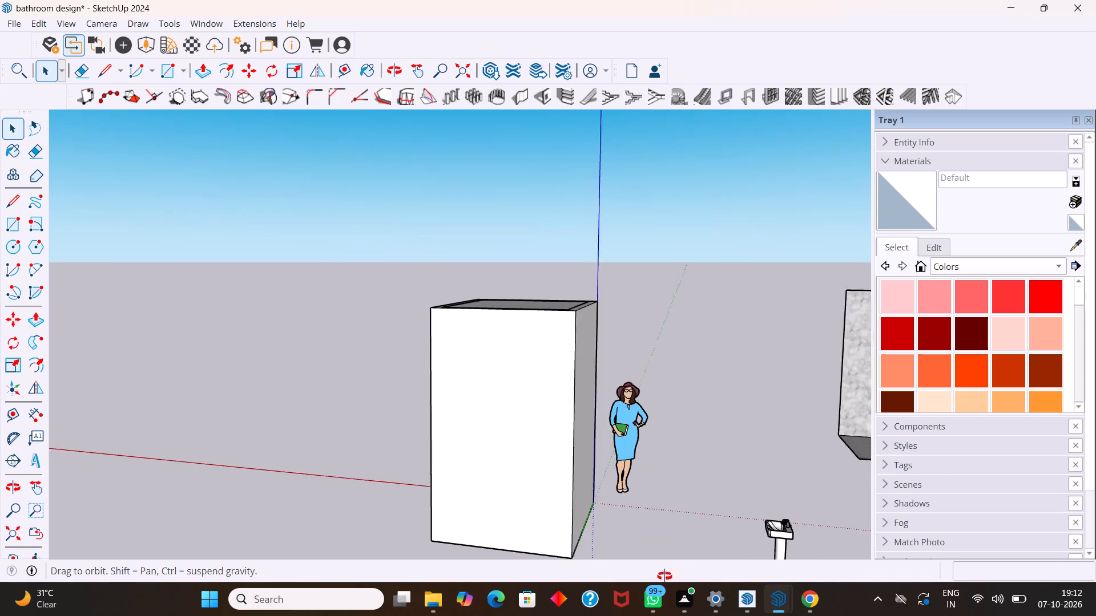
middle_click_drag(664, 576, 660, 570)
scroll(646, 509, "down", 5)
middle_click_drag(655, 491, 730, 553)
scroll(655, 491, "down", 1)
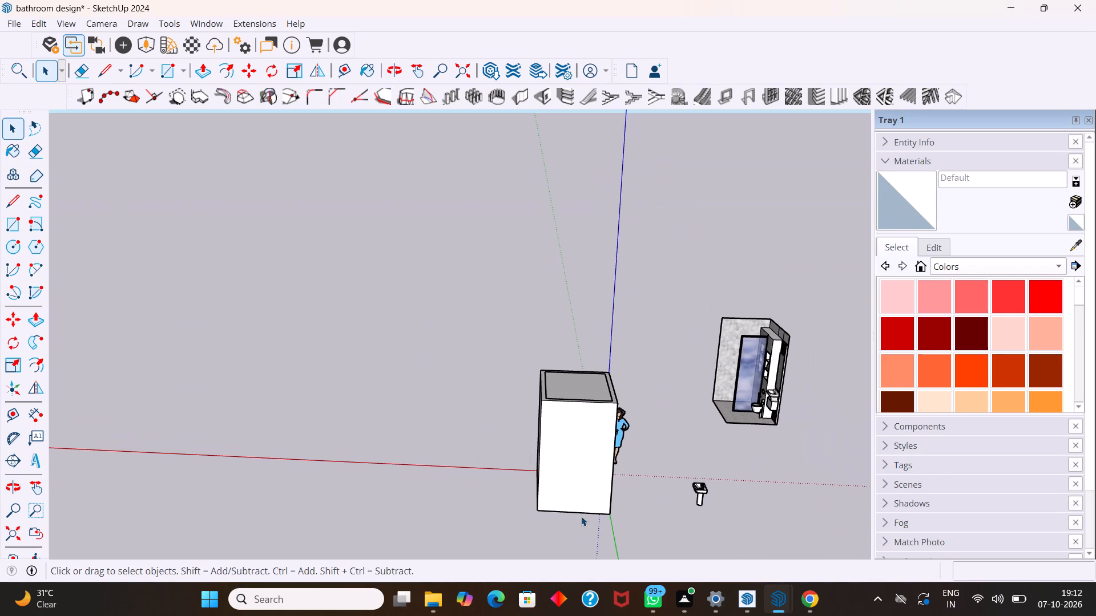
middle_click_drag(590, 509, 879, 472)
middle_click(511, 503)
middle_click_drag(520, 503, 557, 505)
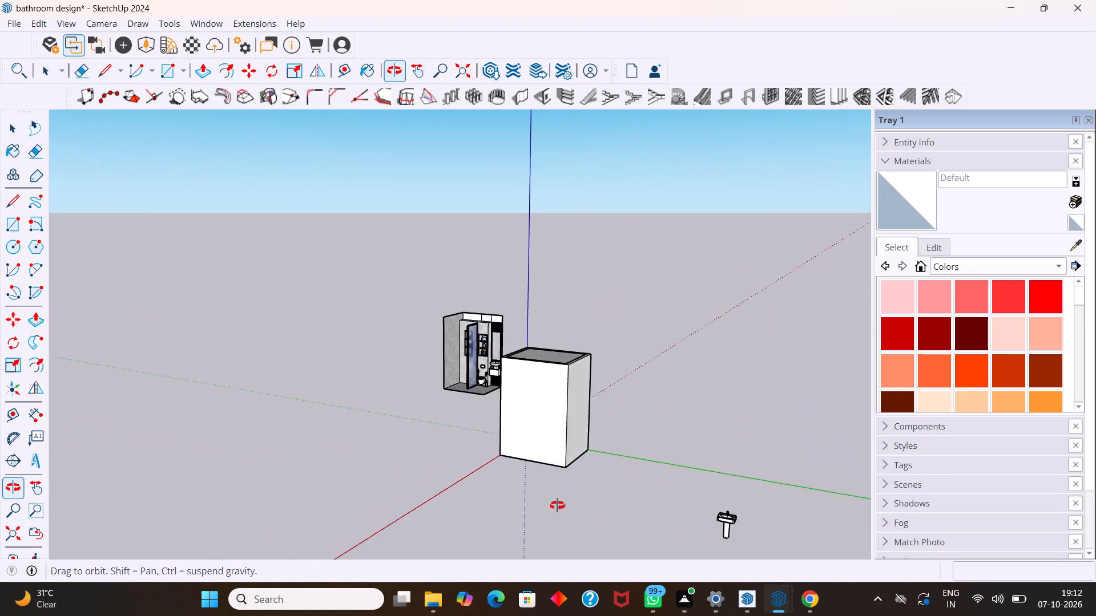
middle_click_drag(557, 505, 902, 468)
middle_click(901, 466)
middle_click_drag(392, 463, 829, 490)
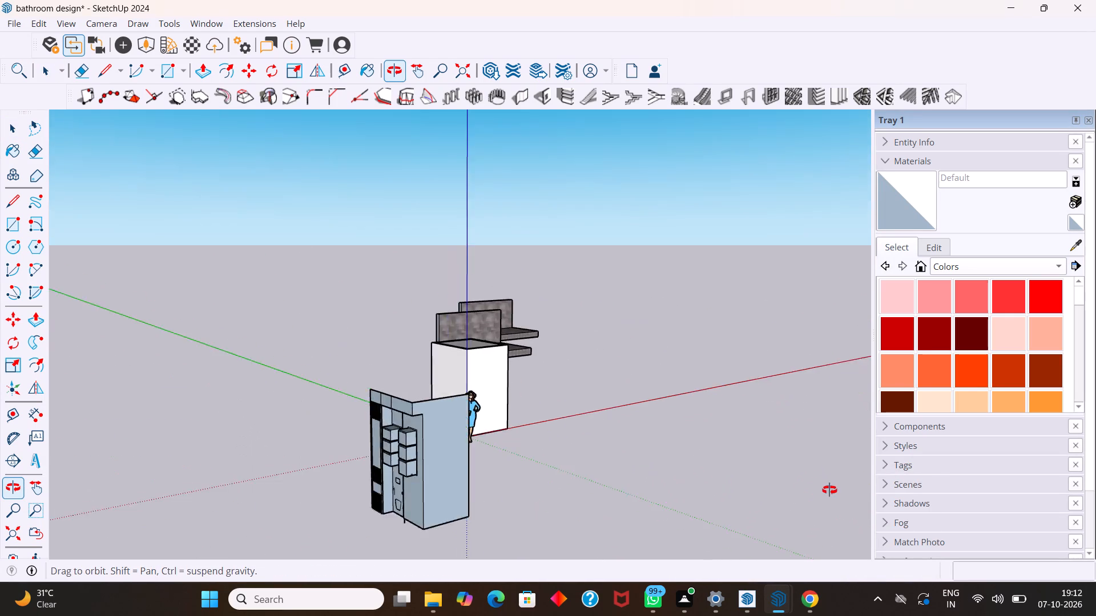
middle_click_drag(829, 490, 922, 469)
middle_click(922, 469)
scroll(654, 460, "up", 2)
middle_click_drag(412, 469, 589, 477)
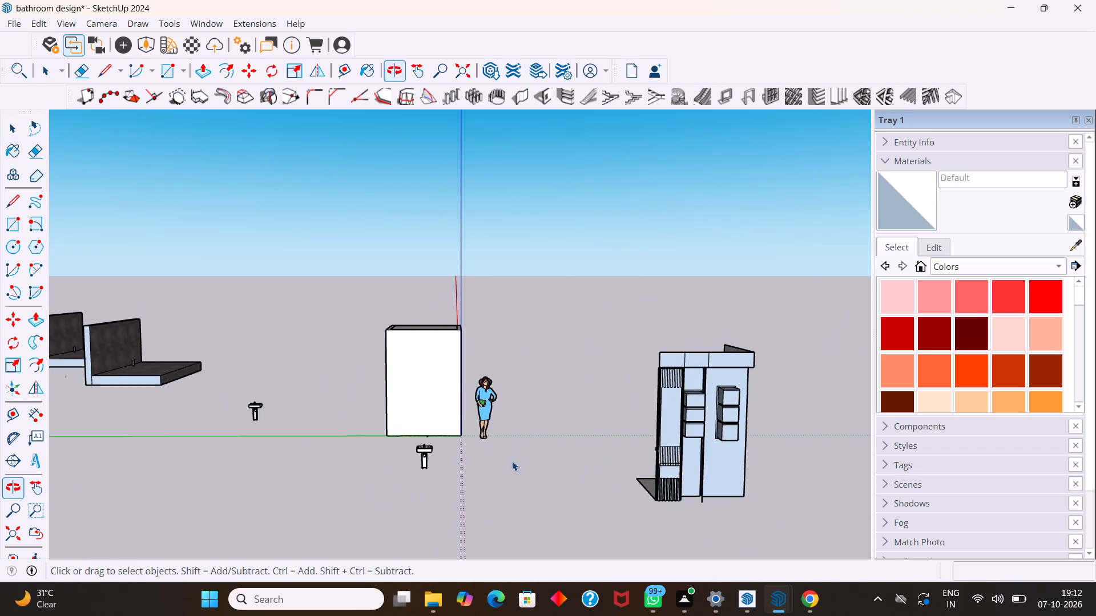
scroll(485, 448, "up", 6)
middle_click_drag(432, 395, 474, 425)
scroll(452, 414, "up", 7)
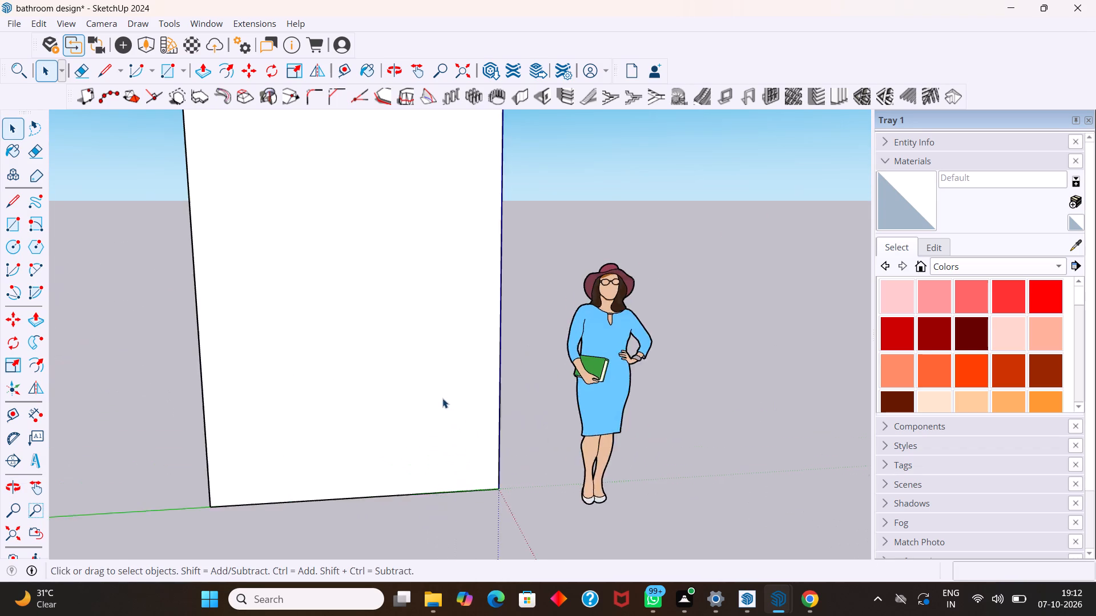
scroll(442, 398, "up", 1)
middle_click_drag(441, 396, 531, 482)
scroll(514, 443, "up", 3)
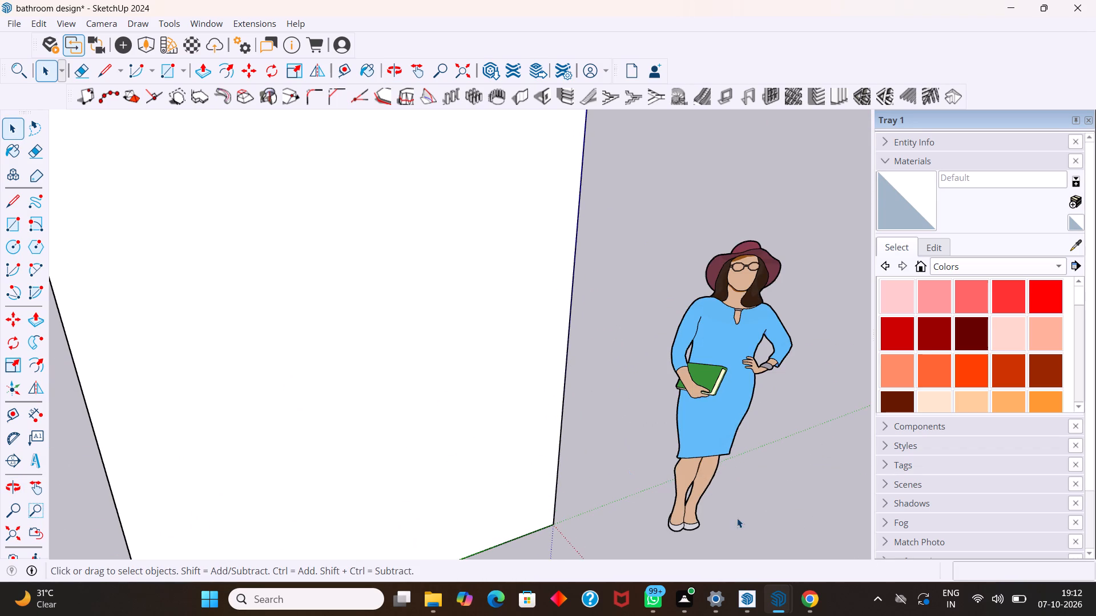
Switch to the Enscape render and examine the closed box from outside and the lit niches beside the glass partition inside.
left_click(782, 598)
left_click(825, 549)
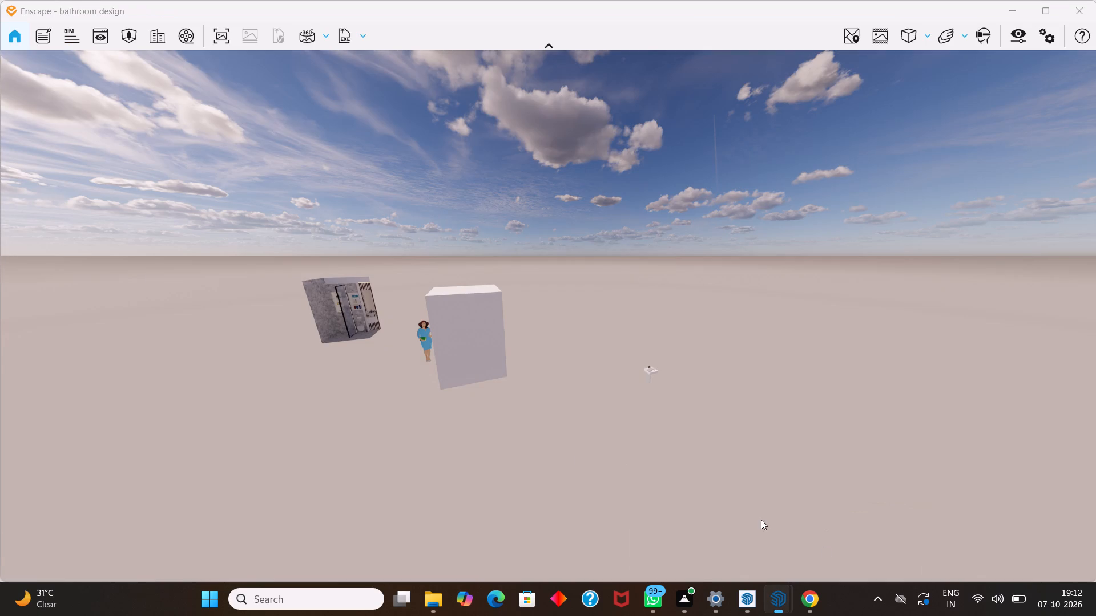
scroll(459, 379, "up", 6)
scroll(321, 383, "down", 8)
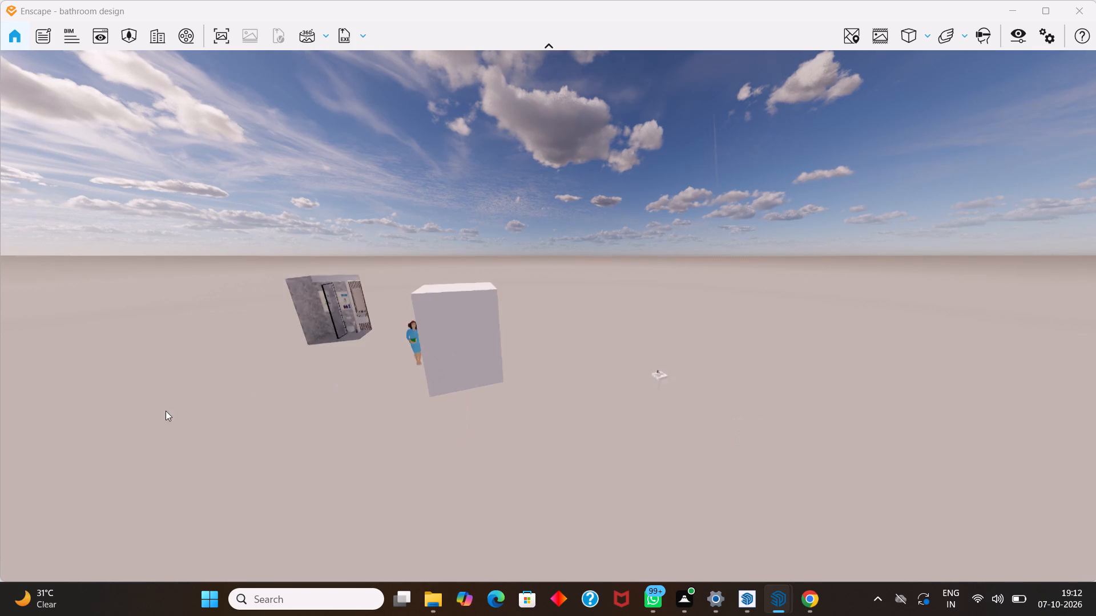
scroll(166, 411, "down", 1)
middle_click_drag(162, 407, 843, 387)
scroll(47, 371, "up", 4)
scroll(234, 379, "up", 2)
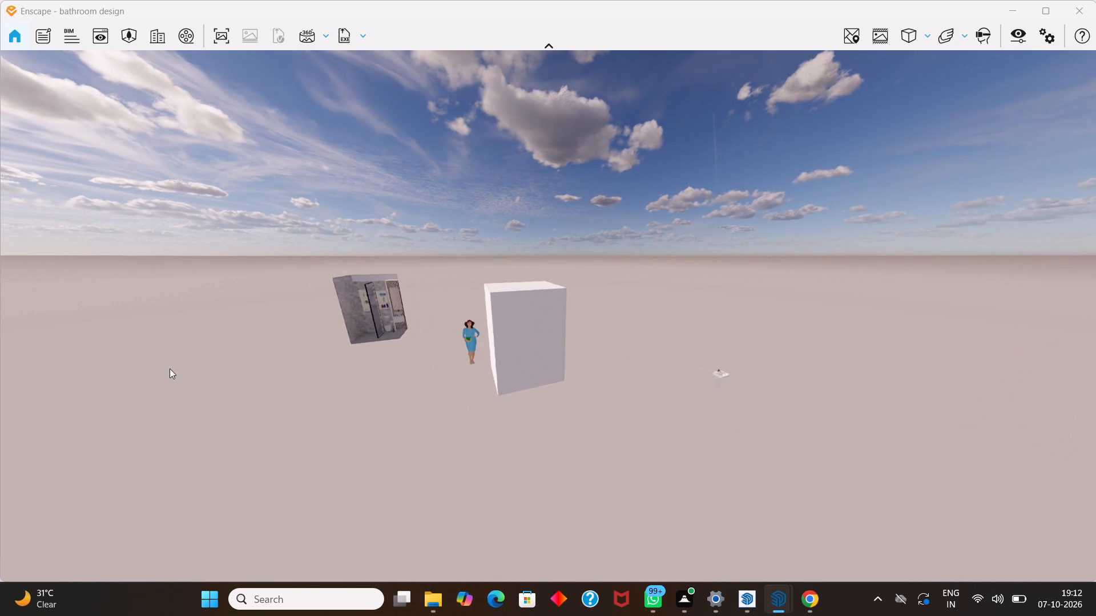
scroll(170, 368, "up", 5)
middle_click_drag(257, 379, 303, 380)
scroll(273, 380, "down", 3)
middle_click_drag(139, 378, 578, 404)
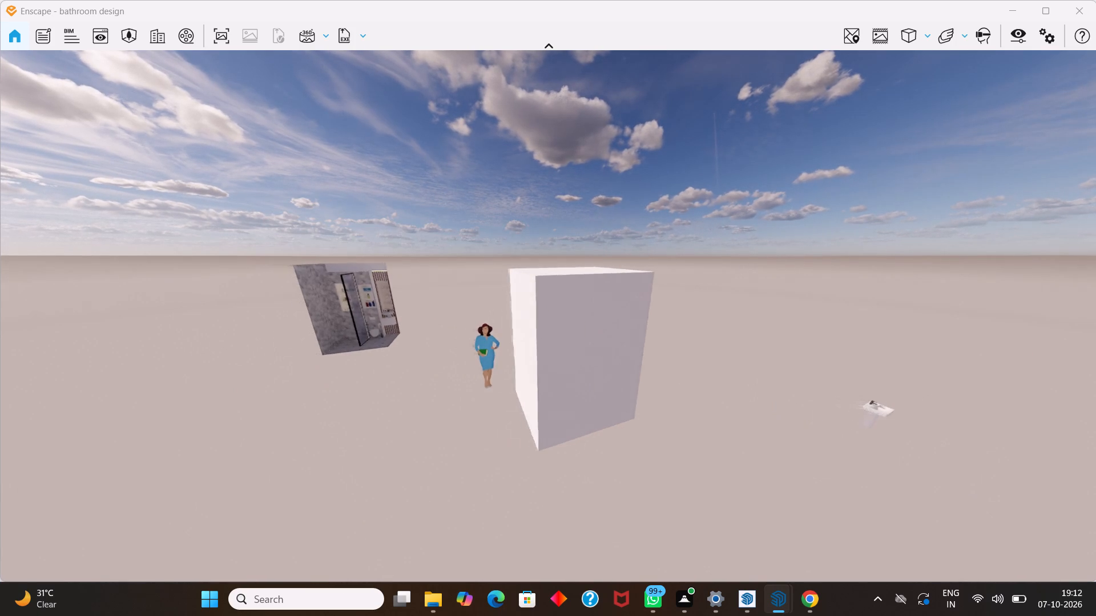
middle_click_drag(578, 404, 611, 404)
scroll(184, 379, "up", 5)
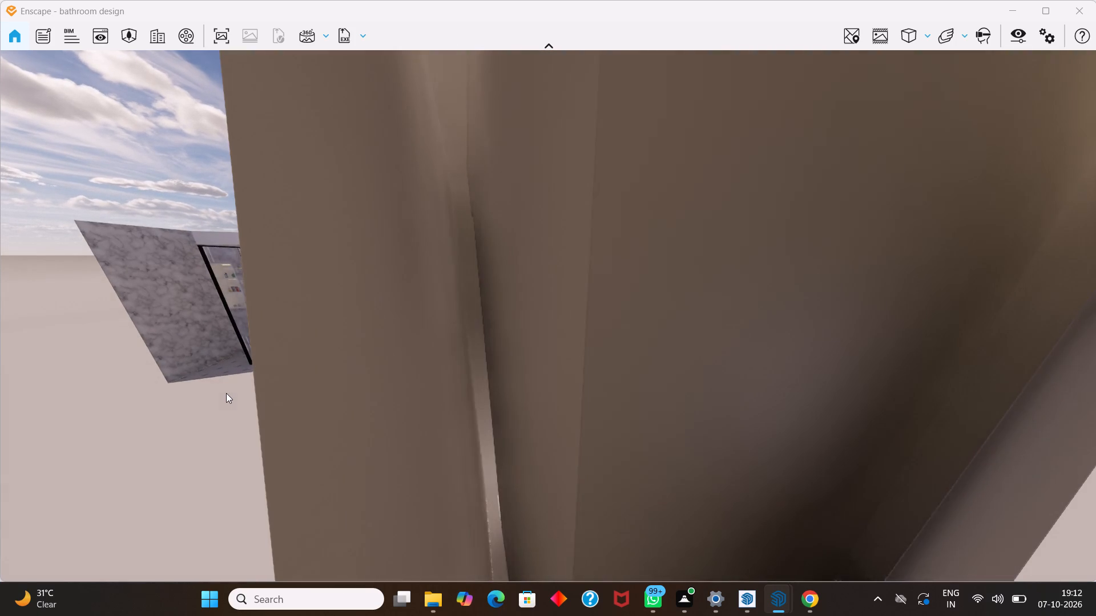
scroll(226, 394, "up", 1)
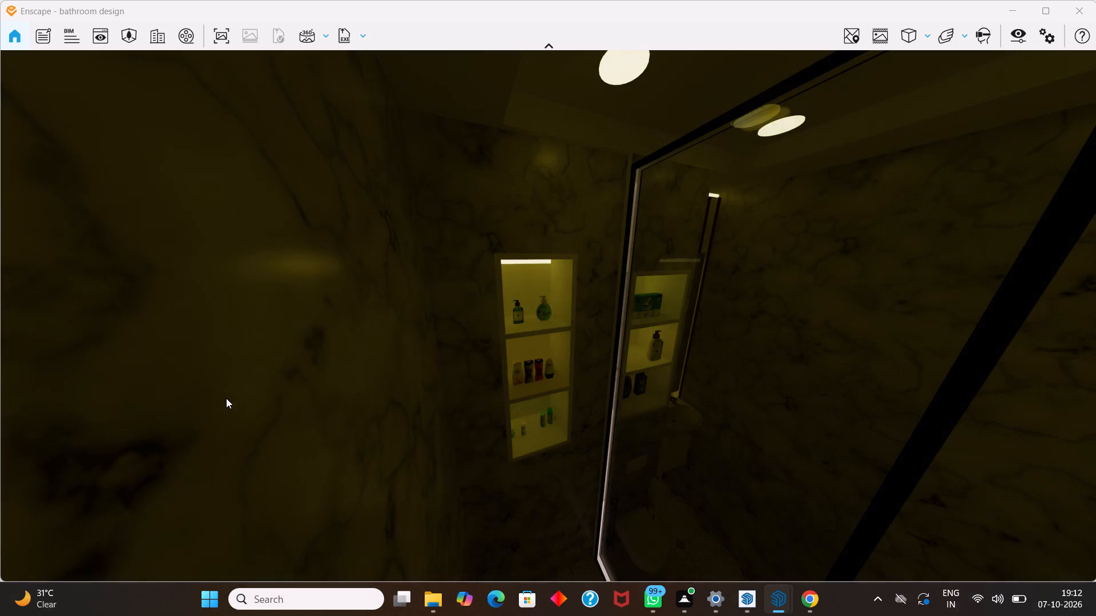
middle_click_drag(227, 398, 577, 335)
scroll(227, 392, "down", 2)
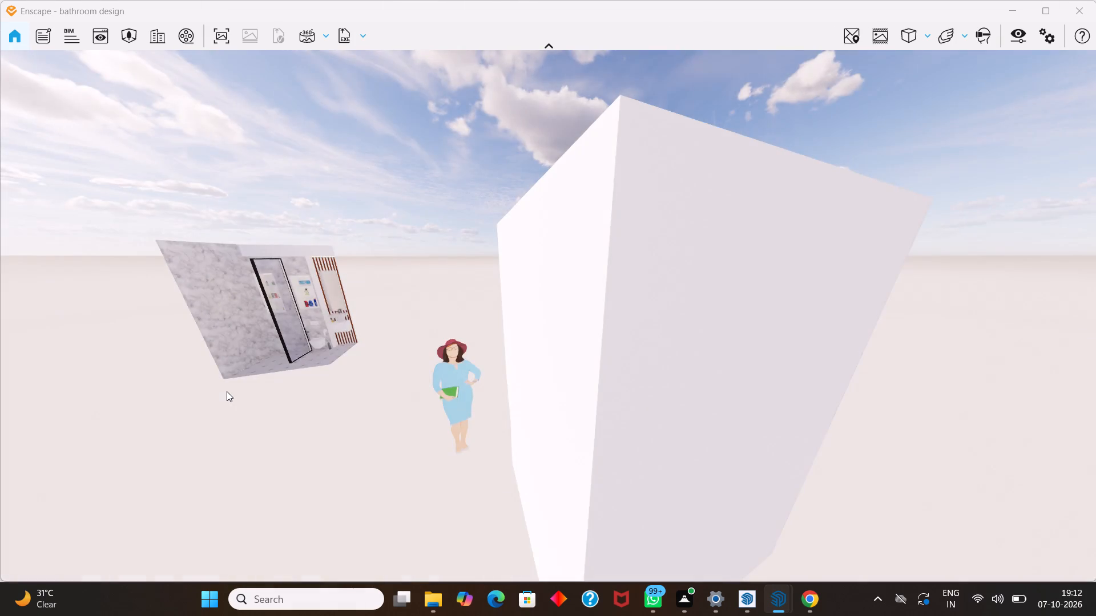
Examine the outer walls of the closed box, near and far, together with the human figure and the second bathroom model.
scroll(228, 391, "up", 1)
middle_click_drag(233, 390, 550, 315)
middle_click(236, 385)
scroll(233, 366, "down", 8)
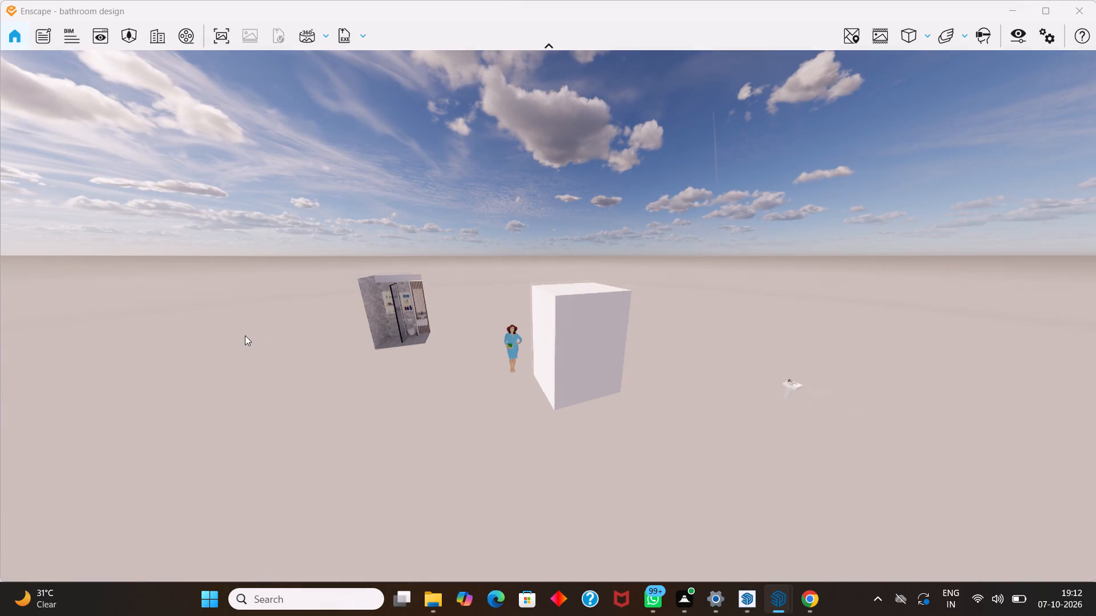
middle_click_drag(277, 319, 549, 316)
middle_click_drag(278, 320, 366, 374)
middle_click(369, 374)
scroll(369, 375, "up", 1)
middle_click_drag(374, 376, 551, 316)
middle_click_drag(379, 377, 647, 340)
scroll(536, 441, "up", 2)
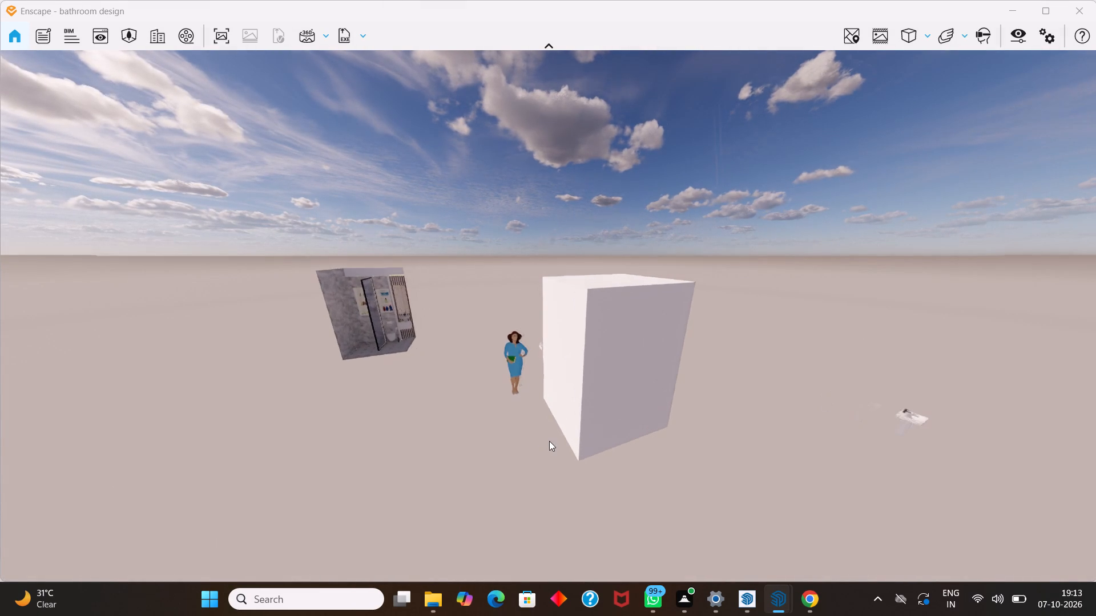
scroll(553, 441, "up", 5)
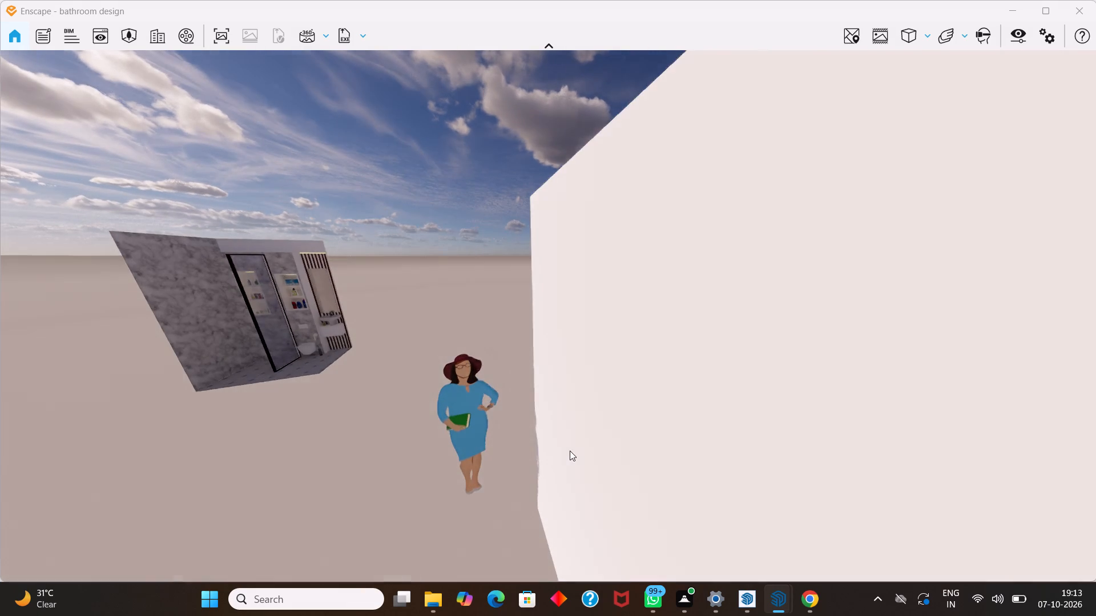
scroll(570, 451, "up", 1)
scroll(563, 436, "down", 10)
scroll(572, 441, "up", 6)
middle_click_drag(592, 449, 591, 449)
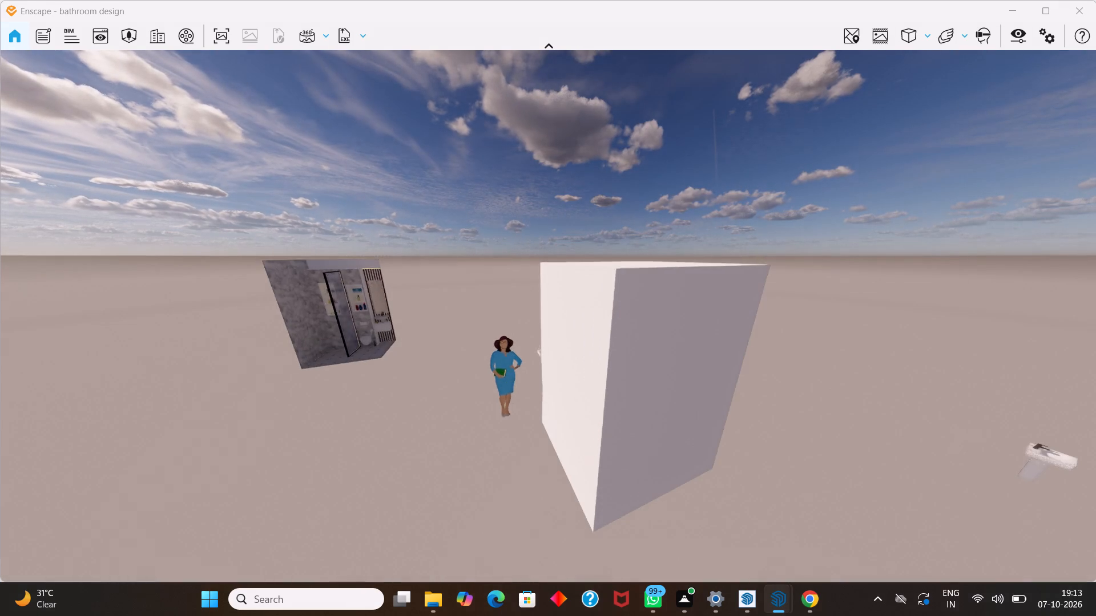
middle_click_drag(591, 449, 13, 160)
Examine the bathroom interior in the render for a viewpoint covering both niches, the glass partition, toilet, basin and slatted panel.
scroll(120, 311, "up", 2)
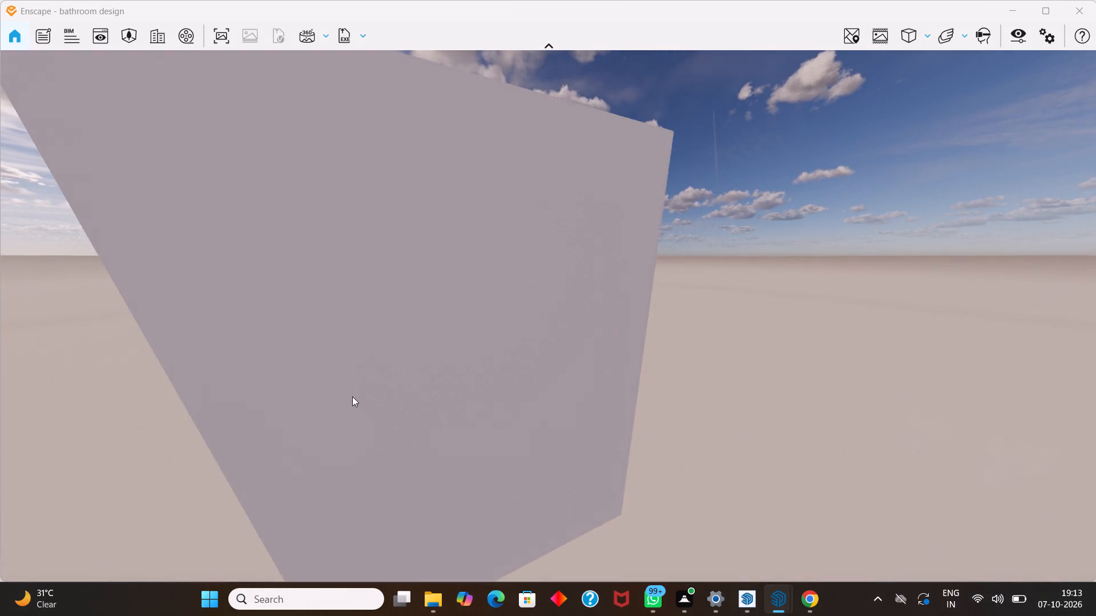
scroll(356, 408, "up", 2)
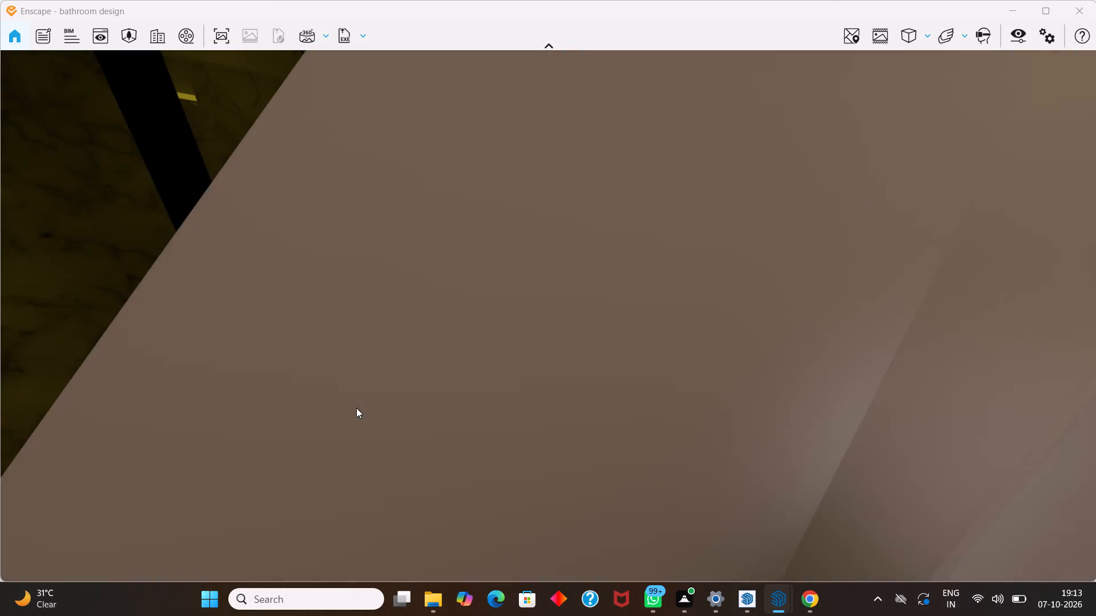
scroll(281, 356, "up", 1)
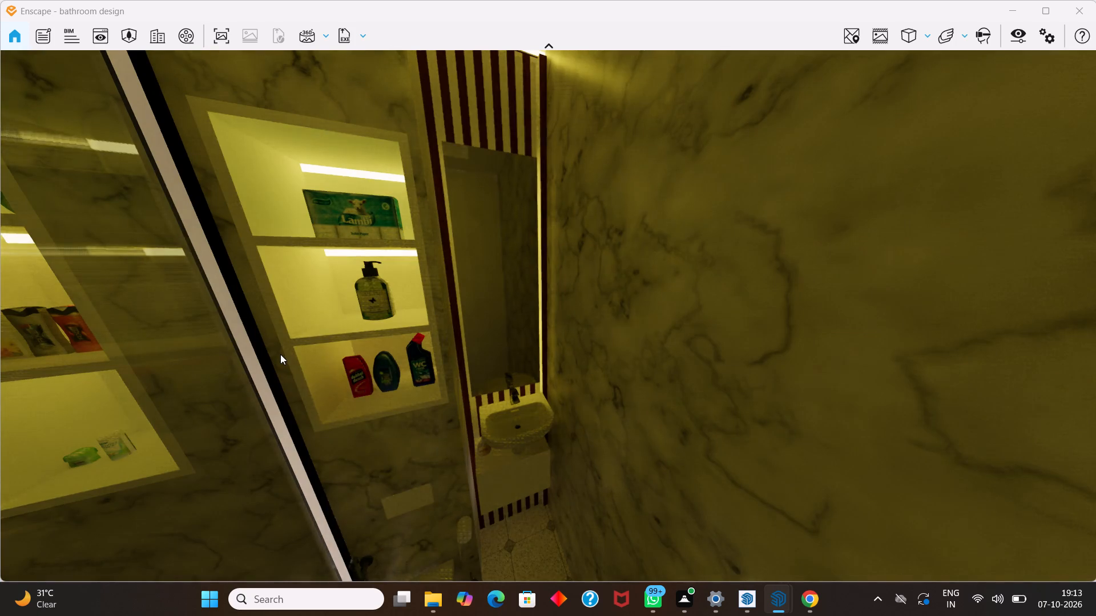
middle_click_drag(282, 316, 644, 372)
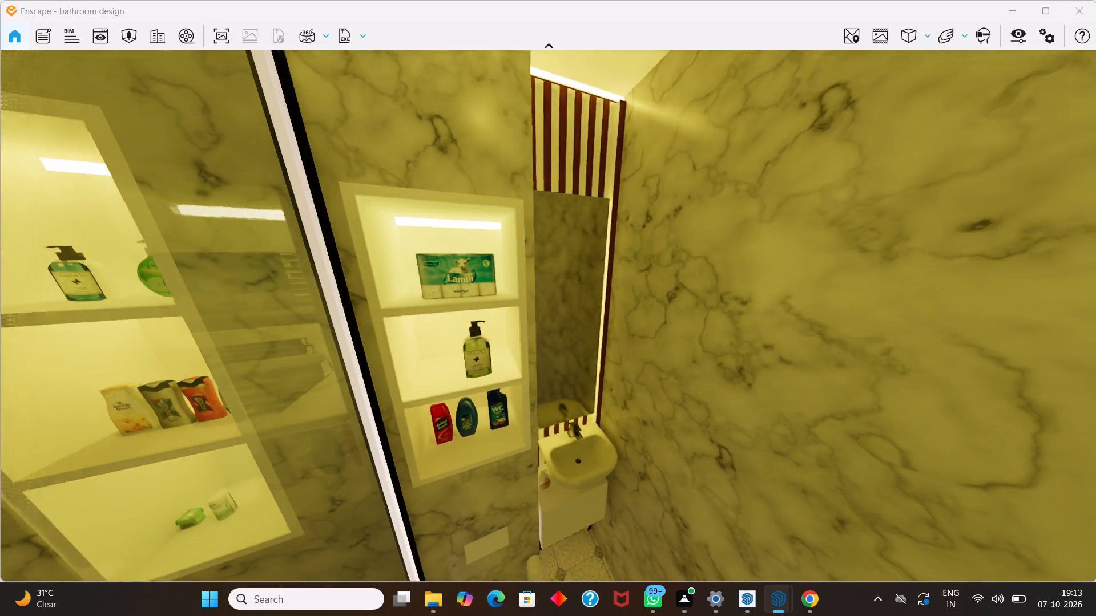
middle_click_drag(644, 372, 599, 417)
scroll(313, 276, "down", 1)
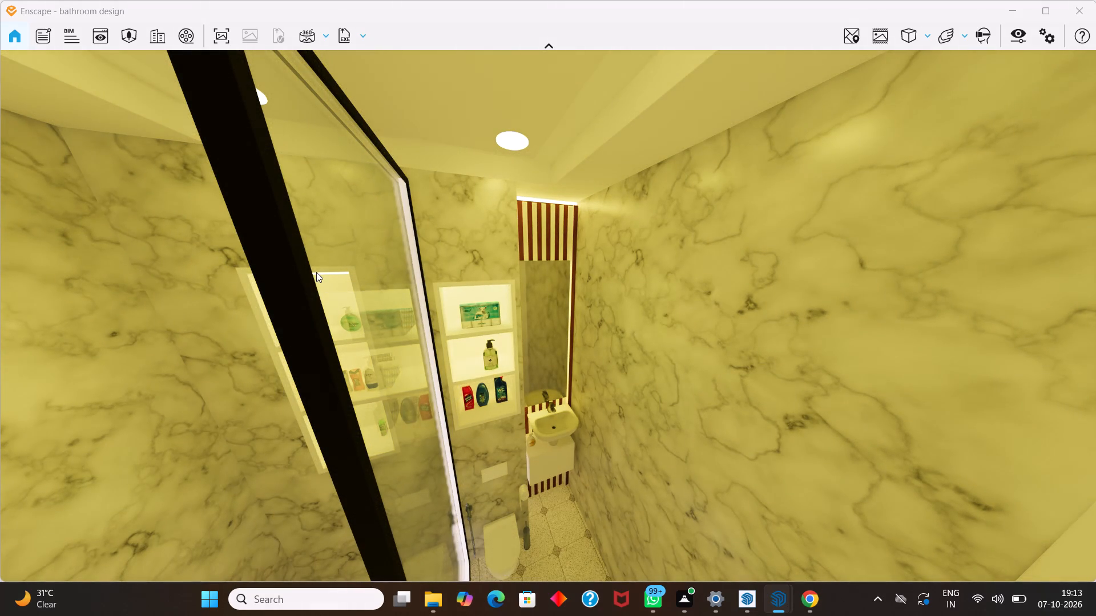
middle_click(319, 272)
middle_click(320, 272)
middle_click_drag(321, 272, 563, 287)
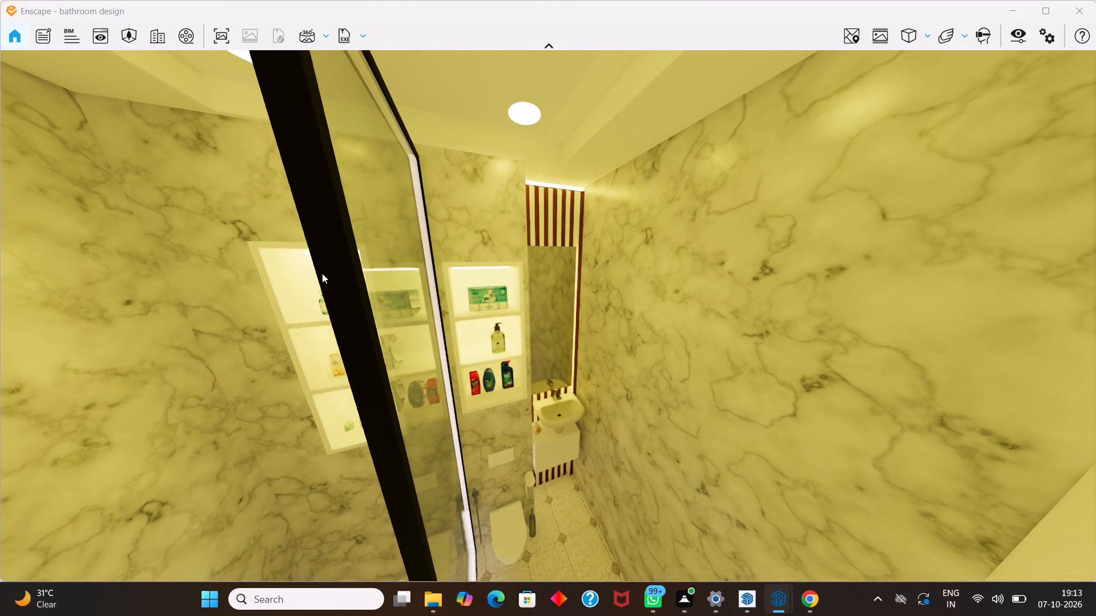
middle_click_drag(354, 283, 557, 287)
left_click_drag(551, 297, 557, 287)
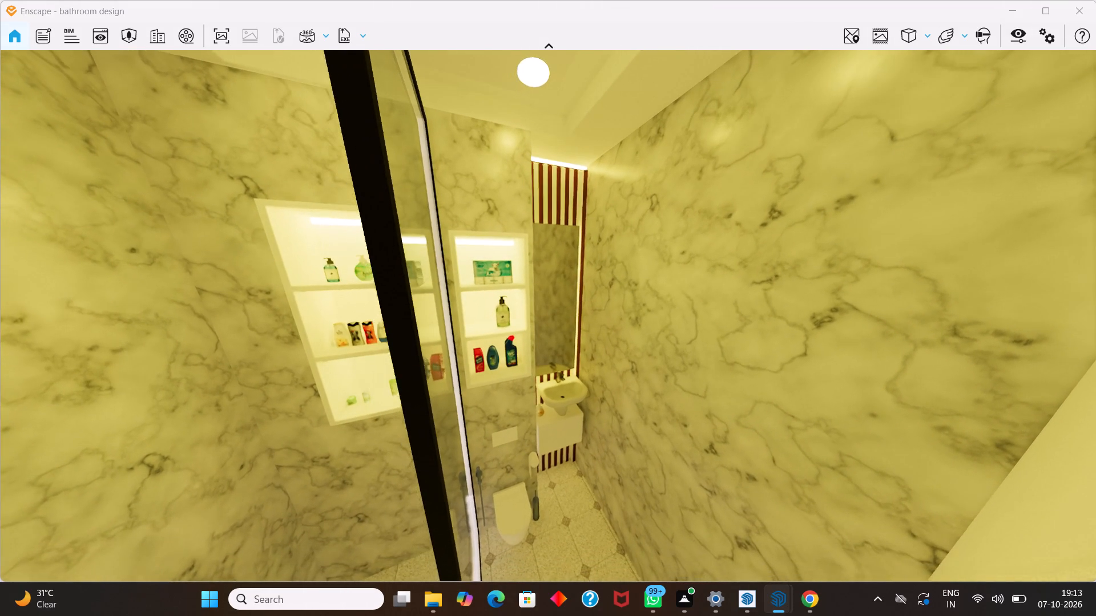
middle_click_drag(557, 287, 568, 394)
left_click_drag(557, 287, 568, 394)
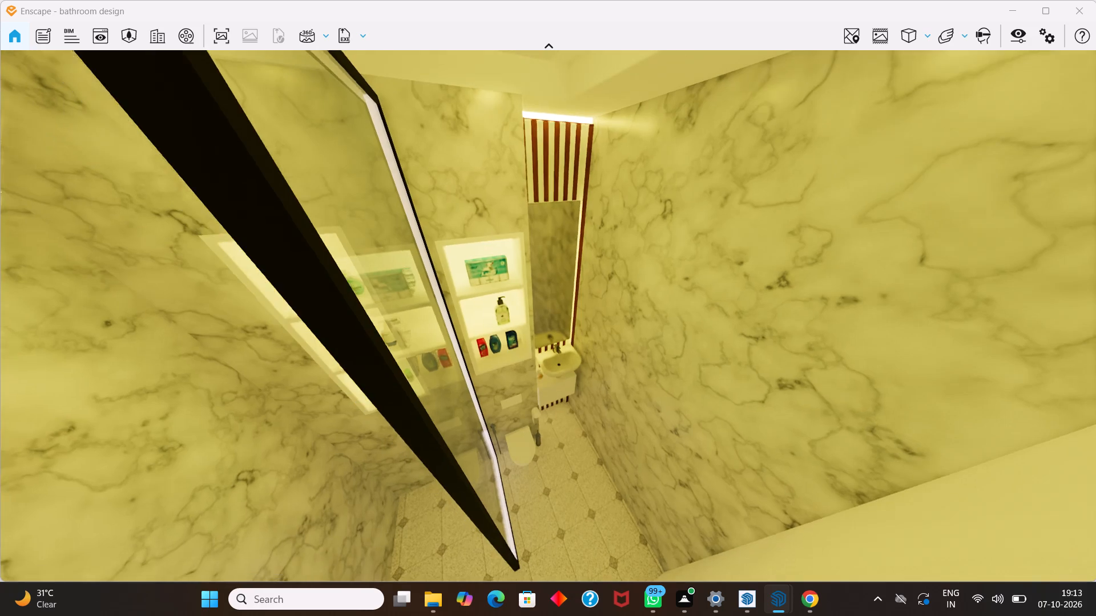
middle_click_drag(568, 394, 598, 354)
left_click_drag(568, 394, 598, 354)
middle_click_drag(598, 354, 550, 318)
middle_click_drag(355, 282, 549, 317)
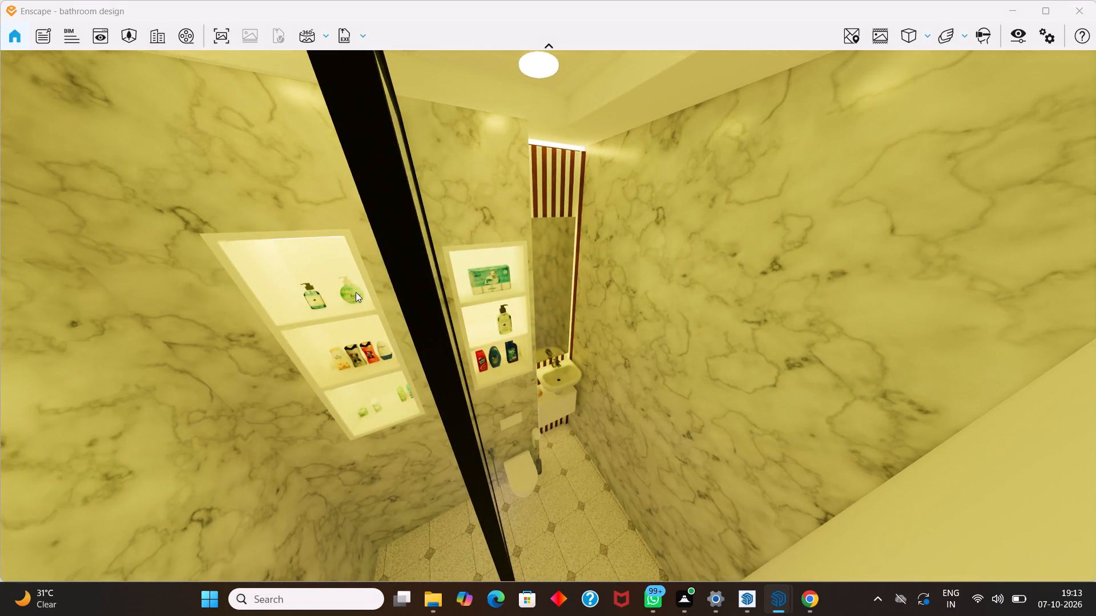
middle_click_drag(357, 297, 528, 306)
left_click_drag(543, 273, 629, 358)
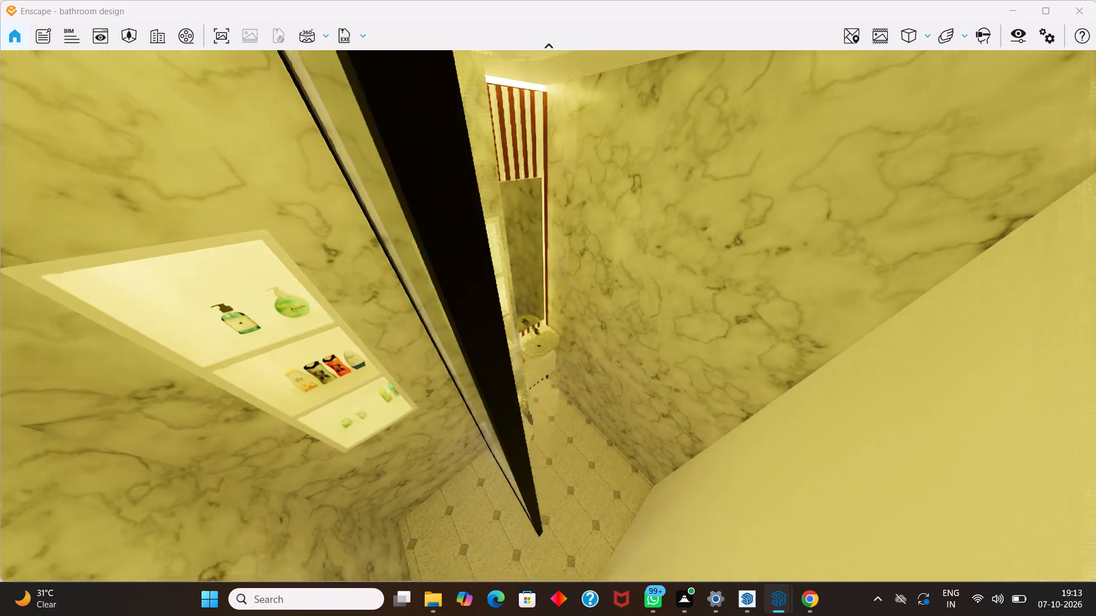
middle_click_drag(528, 306, 430, 234)
Examine the lit niches, glass partition and toilet inside the bathroom in the render for a usable viewpoint.
scroll(354, 303, "down", 1)
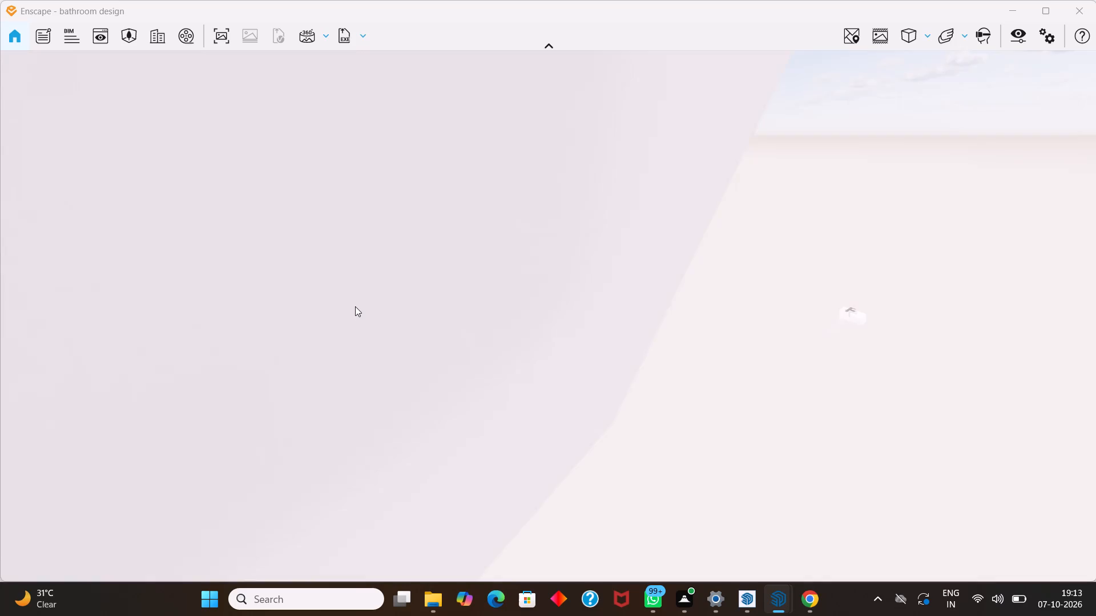
scroll(360, 317, "up", 1)
middle_click(360, 321)
left_click_drag(360, 320, 862, 139)
middle_click(360, 320)
middle_click(549, 315)
middle_click_drag(360, 318, 862, 139)
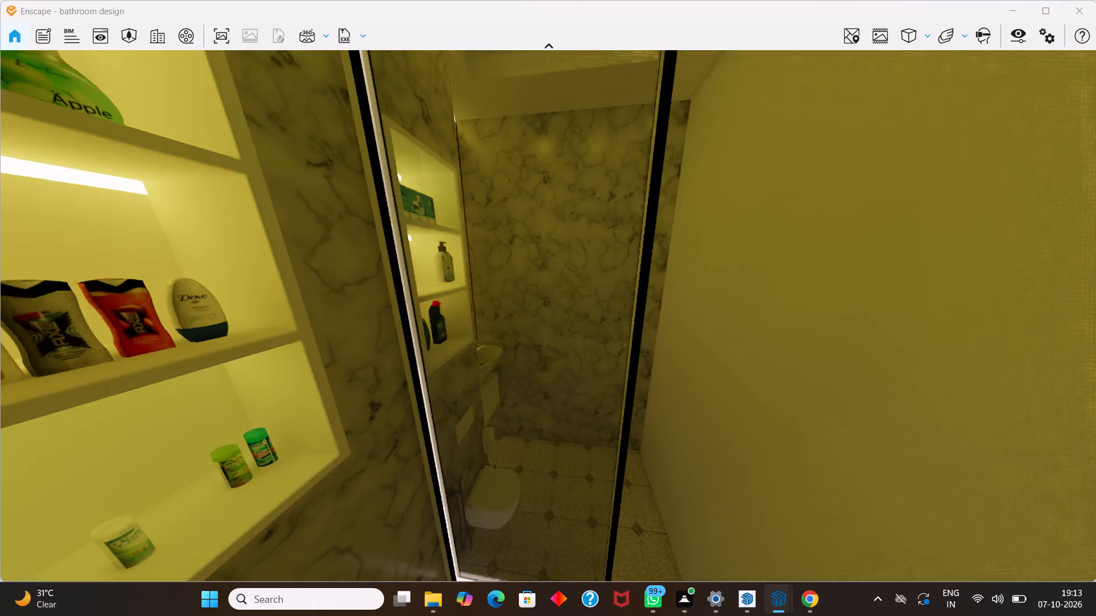
left_click_drag(862, 139, 1052, 100)
middle_click_drag(862, 139, 1052, 100)
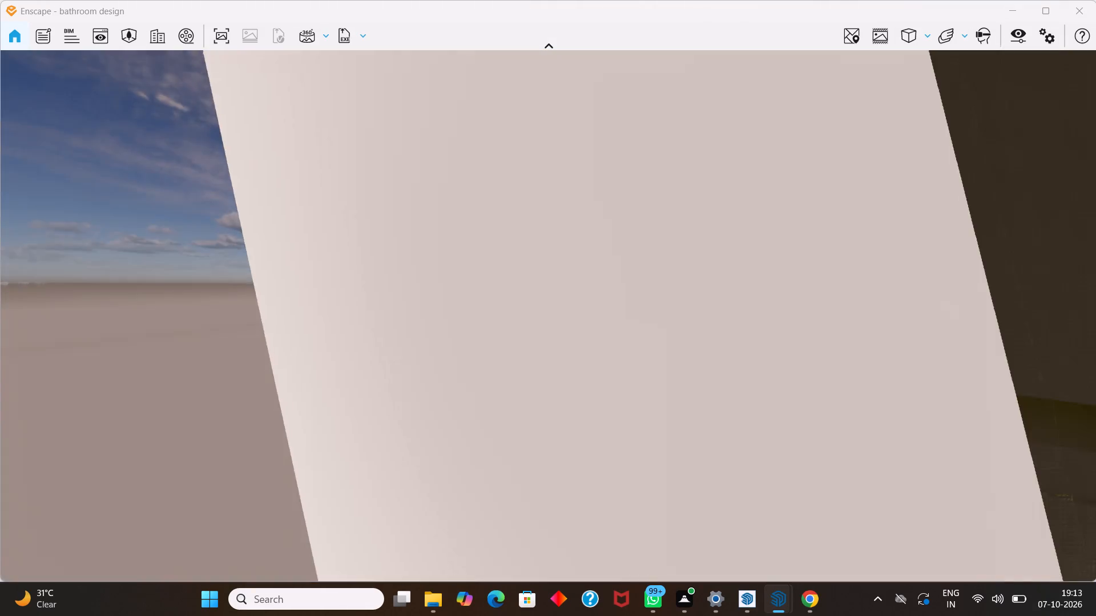
Examine the outside of the closed box in the render, from close to its white wall out to the human figure.
left_click_drag(1052, 100, 888, 152)
middle_click_drag(1052, 100, 372, 317)
left_click_drag(500, 306, 493, 310)
scroll(483, 315, "down", 1)
left_click_drag(493, 310, 313, 342)
middle_click(494, 310)
middle_click(493, 310)
middle_click_drag(579, 318, 571, 319)
middle_click_drag(570, 320, 545, 316)
middle_click(541, 317)
middle_click_drag(531, 318, 452, 316)
middle_click_drag(671, 329, 547, 316)
middle_click_drag(663, 331, 543, 316)
middle_click_drag(654, 333, 446, 326)
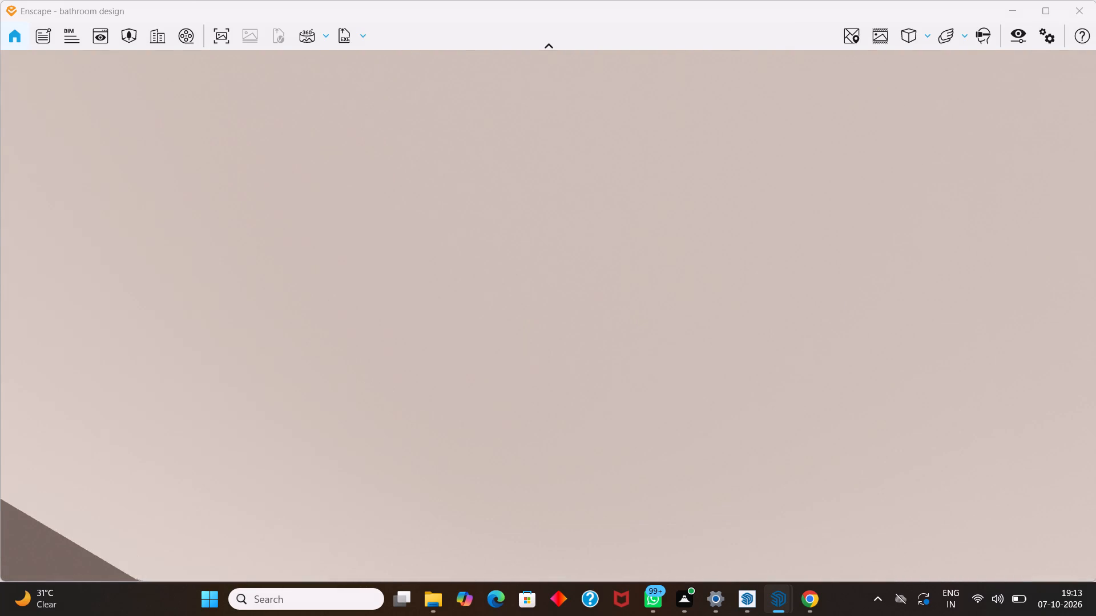
middle_click_drag(446, 326, 436, 321)
scroll(436, 321, "down", 4)
middle_click_drag(692, 343, 515, 371)
left_click_drag(692, 343, 515, 371)
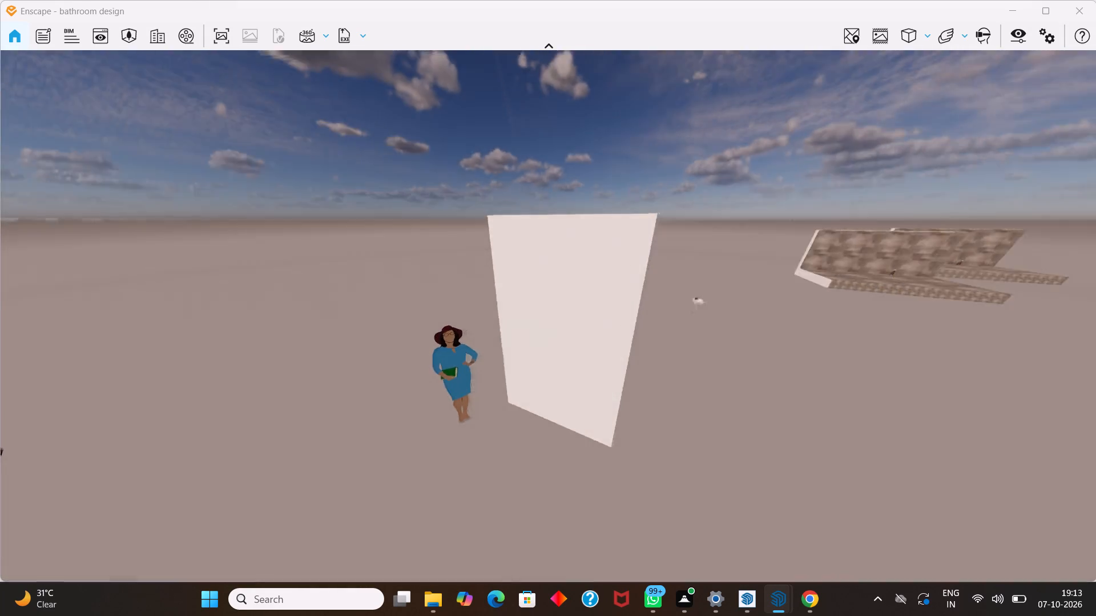
left_click_drag(515, 371, 223, 395)
middle_click_drag(515, 371, 549, 316)
middle_click(691, 345)
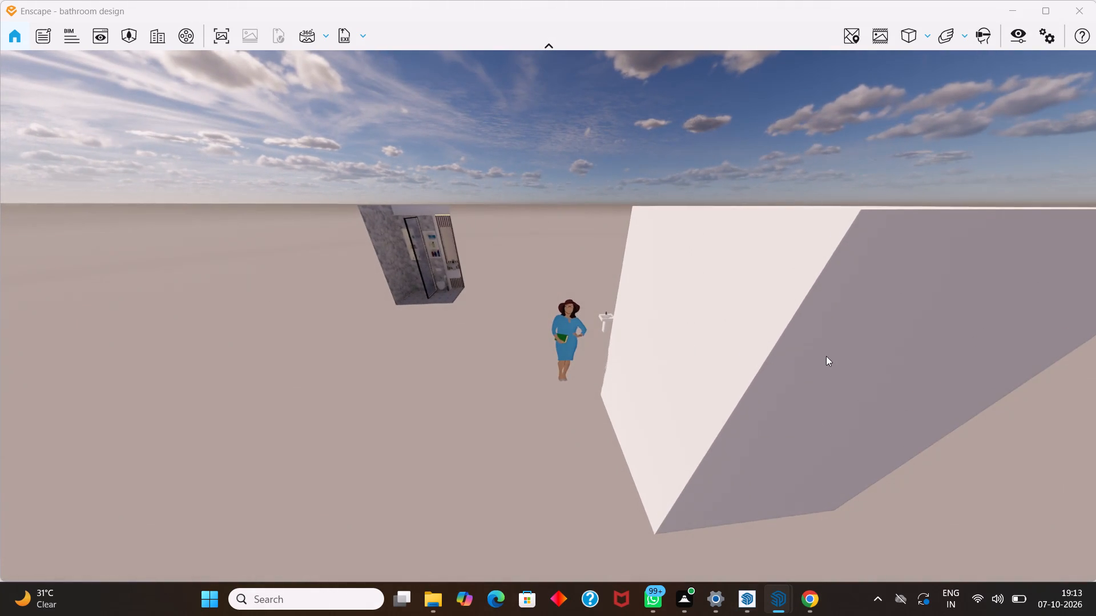
Examine the closed box's front and side walls in the render together with the human figure and second bathroom model.
middle_click_drag(813, 359, 532, 316)
middle_click_drag(810, 360, 521, 314)
middle_click_drag(801, 360, 449, 308)
middle_click_drag(981, 391, 525, 318)
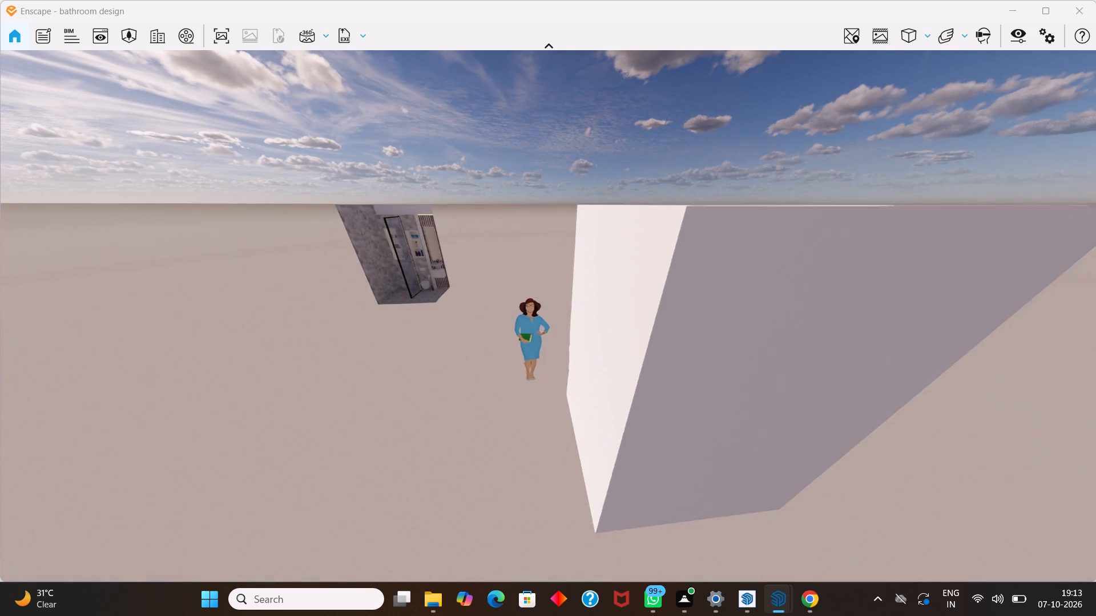
middle_click_drag(525, 318, 550, 317)
left_click_drag(390, 327, 331, 277)
middle_click_drag(982, 394, 552, 317)
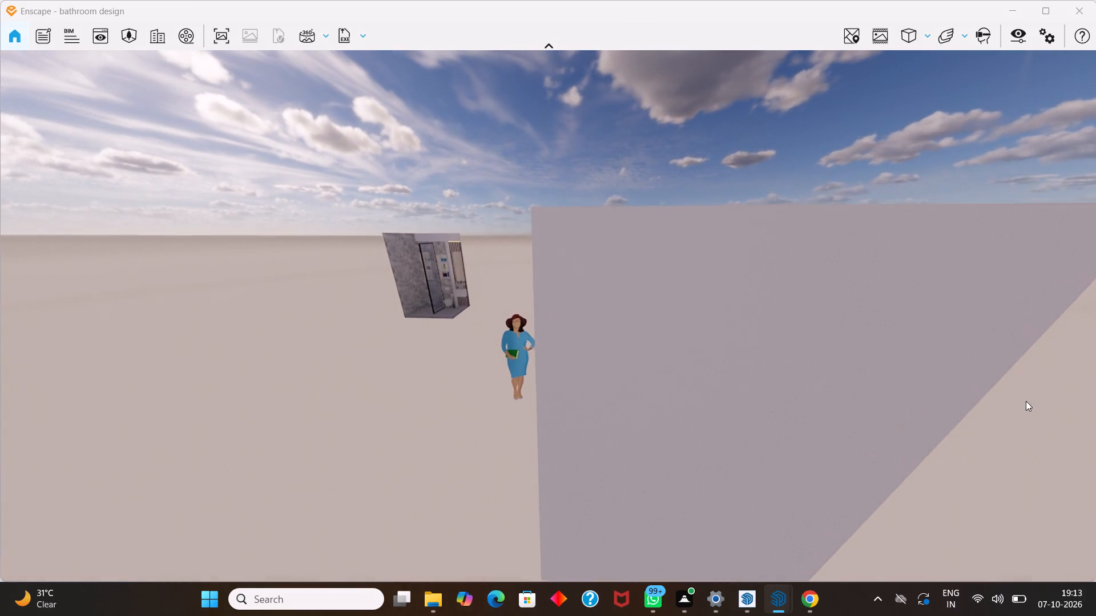
middle_click_drag(1040, 451, 548, 317)
middle_click(542, 322)
middle_click(541, 324)
left_click_drag(428, 229, 373, 96)
middle_click_drag(540, 326, 549, 317)
middle_click(549, 318)
scroll(670, 387, "down", 4)
middle_click(695, 416)
middle_click_drag(695, 416, 642, 442)
left_click_drag(639, 443, 529, 319)
middle_click_drag(639, 443, 529, 319)
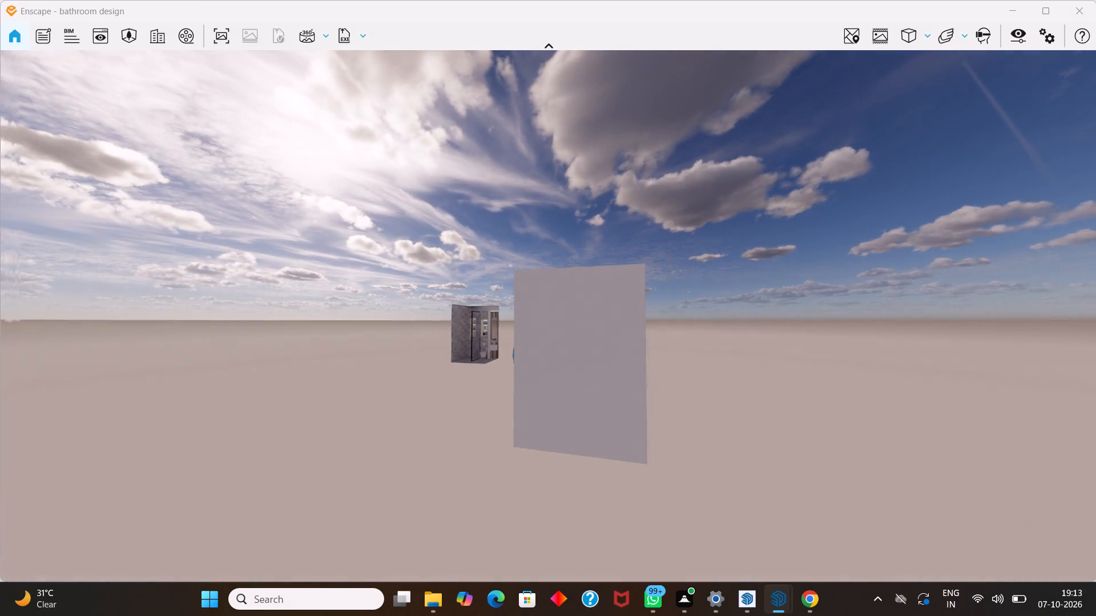
Examine the closed box's shaded walls and corner in the render from low, distant viewpoints.
left_click_drag(529, 319, 479, 328)
middle_click_drag(529, 319, 548, 317)
middle_click(634, 445)
scroll(646, 431, "up", 2)
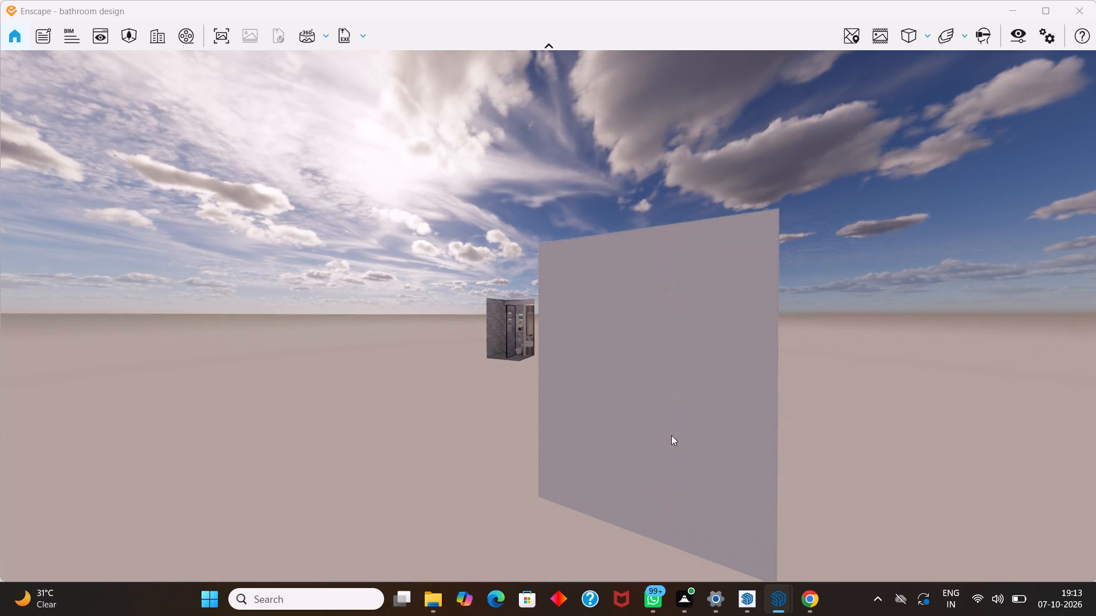
scroll(718, 455, "up", 2)
scroll(769, 460, "down", 6)
middle_click_drag(758, 471, 478, 322)
left_click_drag(757, 471, 478, 322)
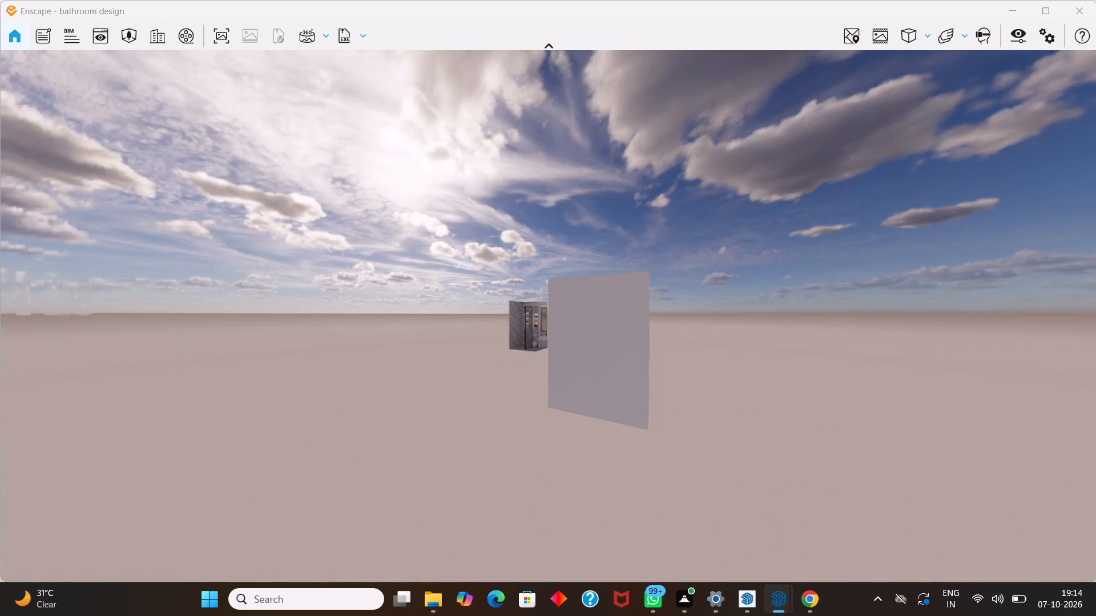
left_click_drag(478, 322, 385, 343)
middle_click_drag(478, 322, 765, 471)
middle_click_drag(561, 314, 555, 314)
scroll(759, 363, "up", 2)
scroll(777, 379, "down", 5)
left_click_drag(768, 394, 446, 342)
middle_click_drag(546, 315, 446, 342)
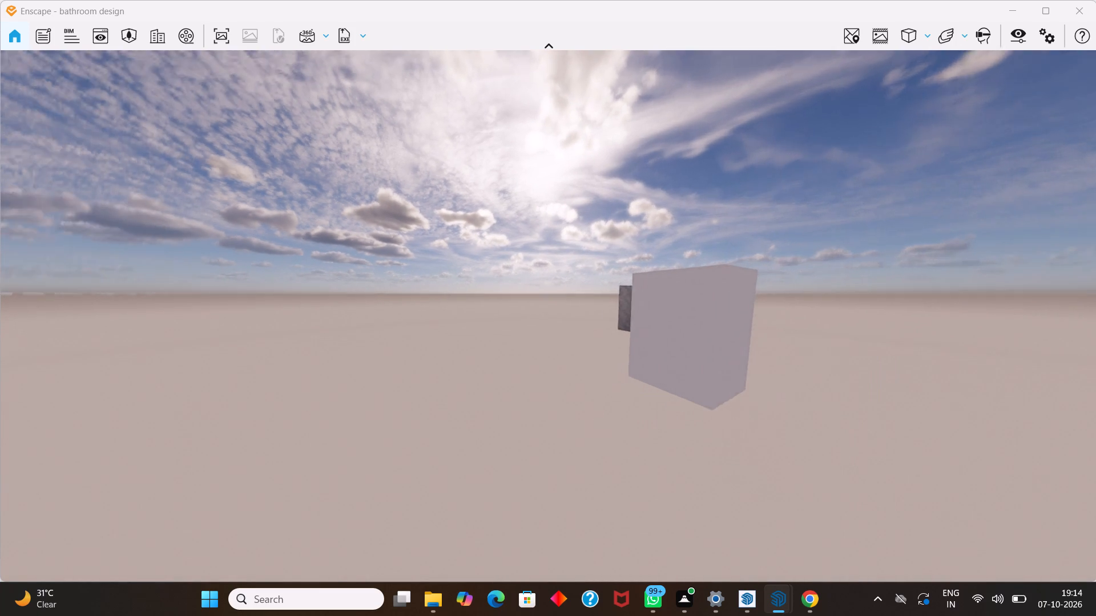
left_click_drag(446, 342, 474, 345)
middle_click_drag(446, 342, 578, 313)
middle_click_drag(791, 390, 828, 379)
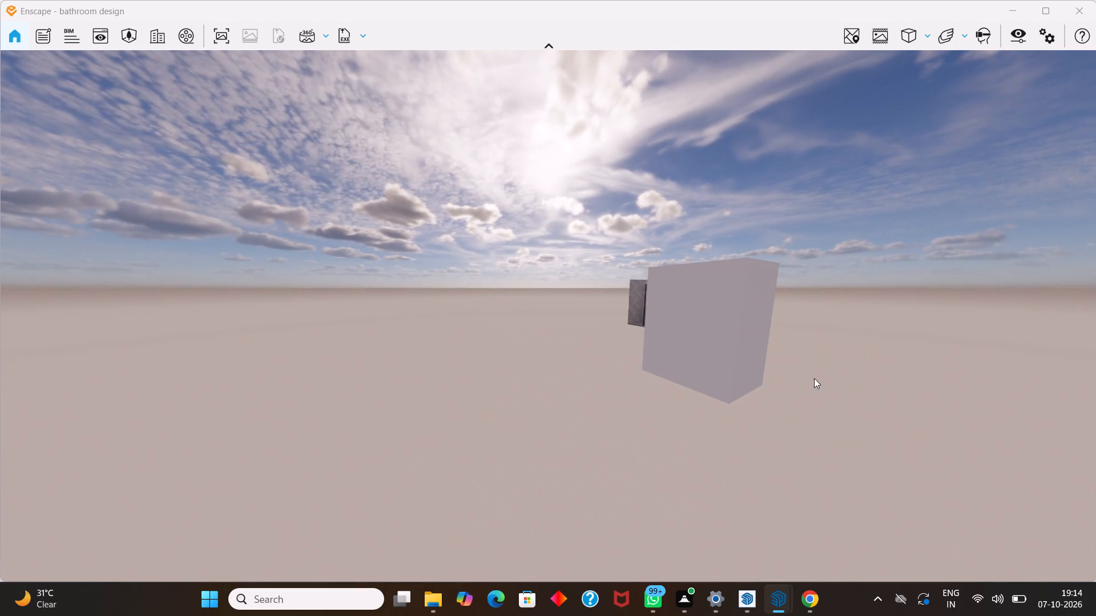
middle_click_drag(826, 366, 843, 363)
left_click_drag(522, 309, 403, 315)
left_click_drag(550, 315, 615, 306)
middle_click_drag(825, 367, 539, 314)
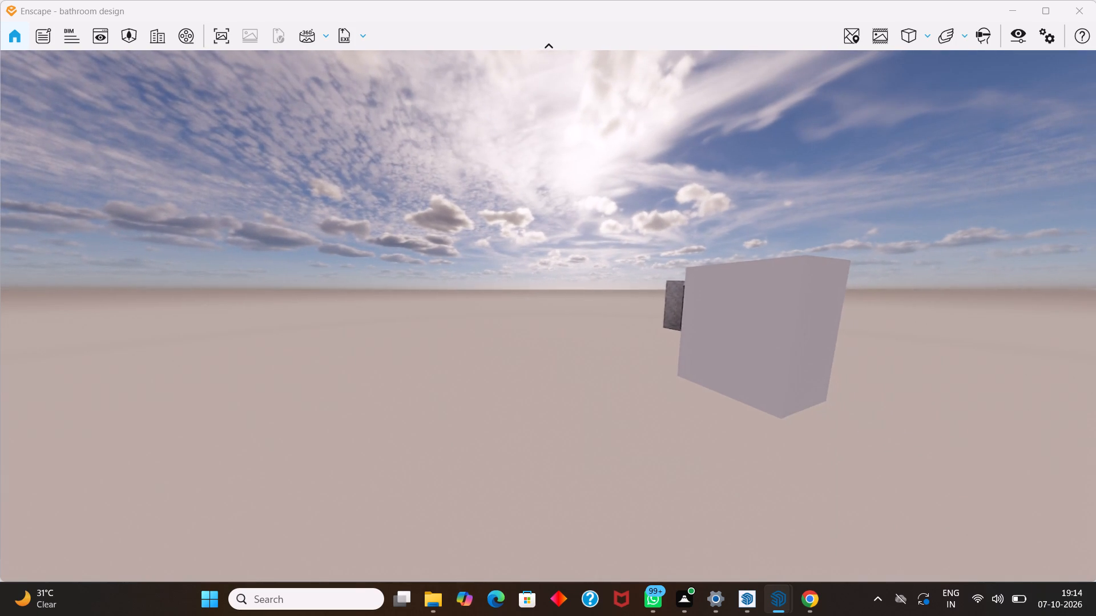
middle_click_drag(539, 314, 352, 351)
middle_click_drag(915, 378, 425, 338)
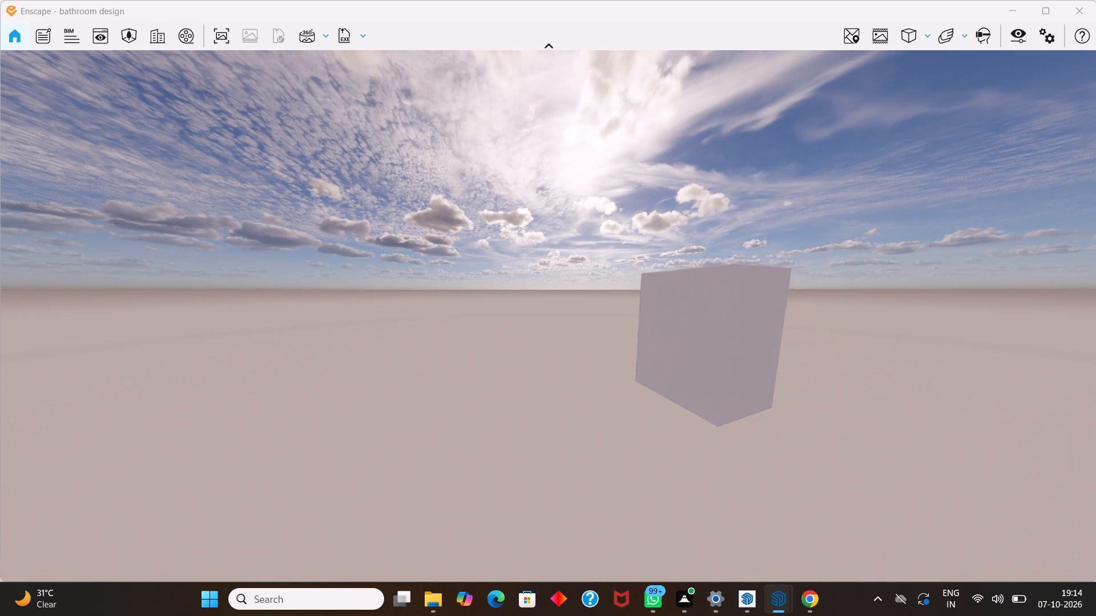
middle_click_drag(425, 338, 386, 348)
Examine the shaded side of the closed box in the render, near and far, including the loose pedestal basin.
scroll(383, 348, "up", 1)
scroll(902, 397, "up", 4)
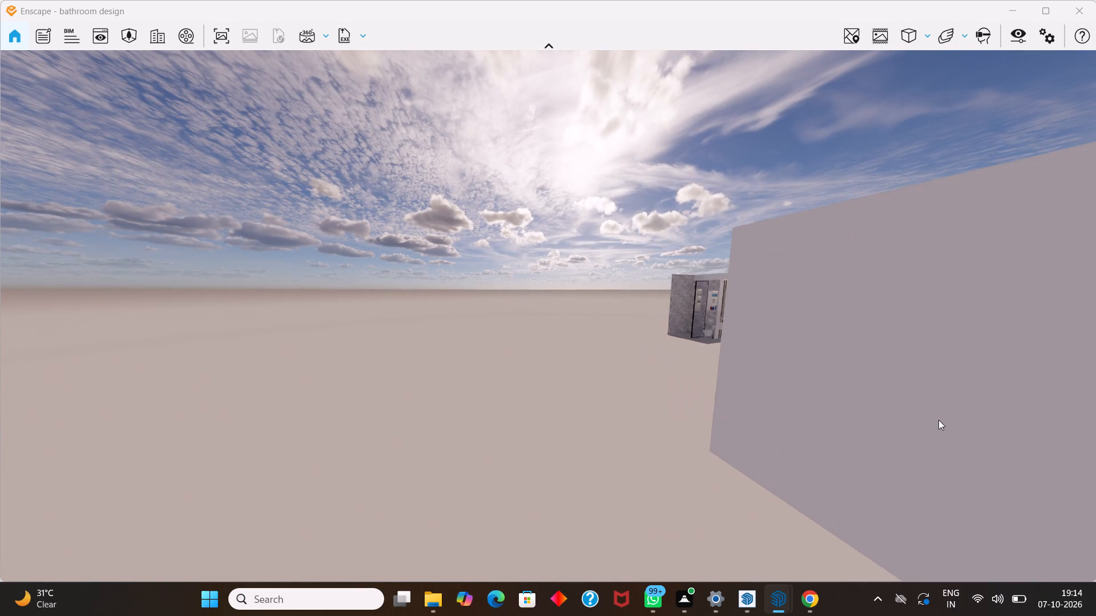
scroll(938, 420, "up", 1)
scroll(931, 417, "down", 14)
middle_click_drag(928, 415, 868, 422)
scroll(929, 417, "down", 1)
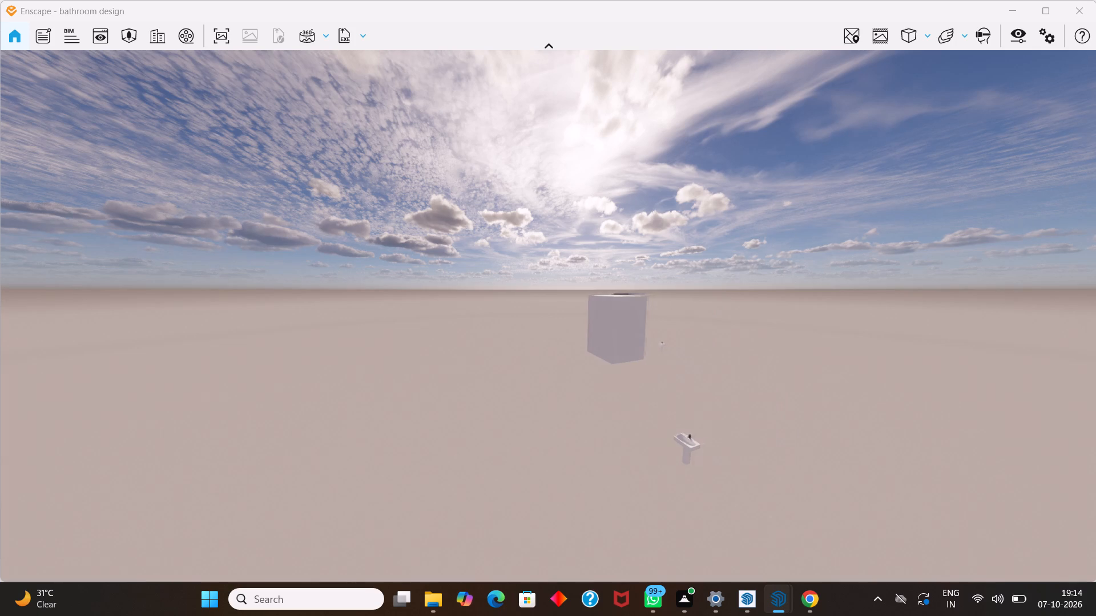
middle_click_drag(868, 422, 751, 424)
middle_click_drag(996, 414, 891, 424)
middle_click_drag(893, 423, 549, 315)
scroll(893, 423, "up", 1)
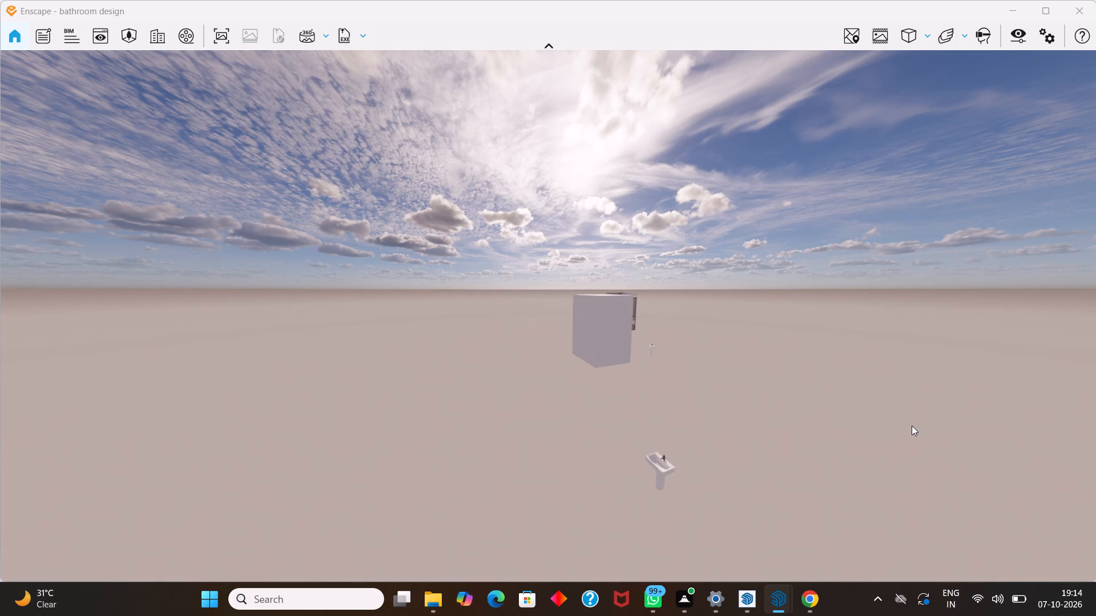
scroll(911, 425, "up", 5)
scroll(964, 465, "up", 6)
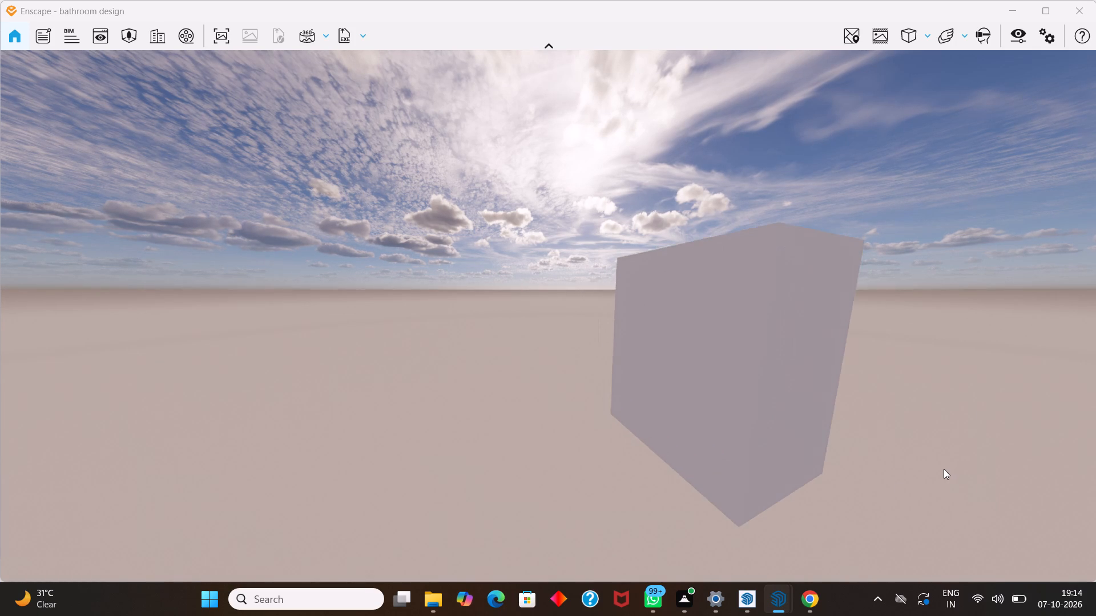
scroll(840, 491, "up", 3)
scroll(851, 497, "down", 6)
scroll(1095, 467, "up", 4)
scroll(1095, 461, "down", 2)
scroll(1095, 460, "up", 7)
scroll(1095, 456, "down", 8)
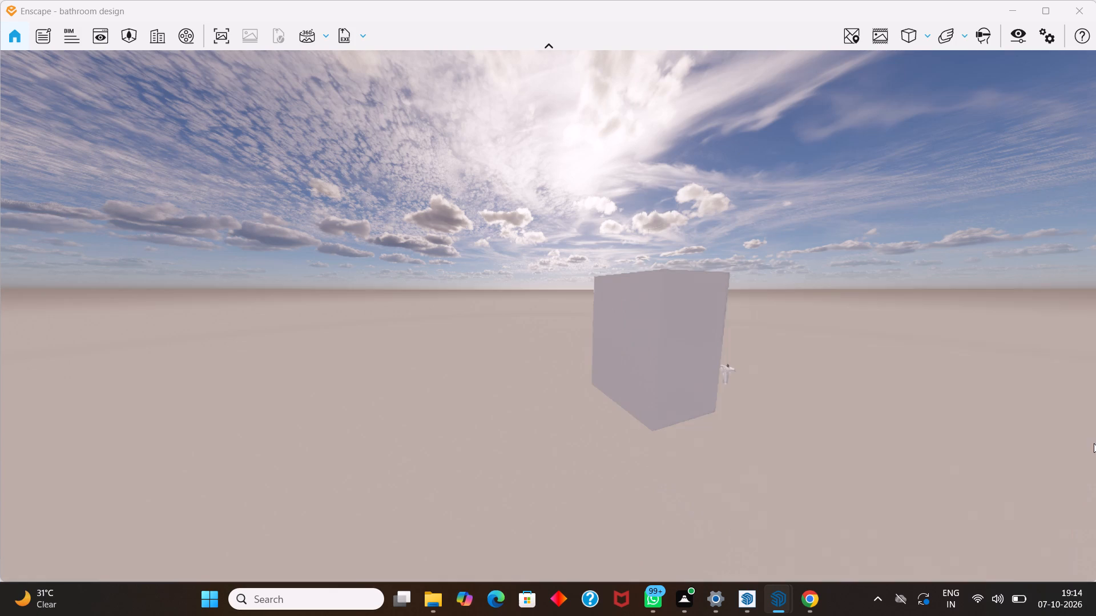
scroll(1094, 443, "down", 14)
scroll(1095, 427, "up", 3)
middle_click(1095, 427)
middle_click_drag(1095, 424, 547, 314)
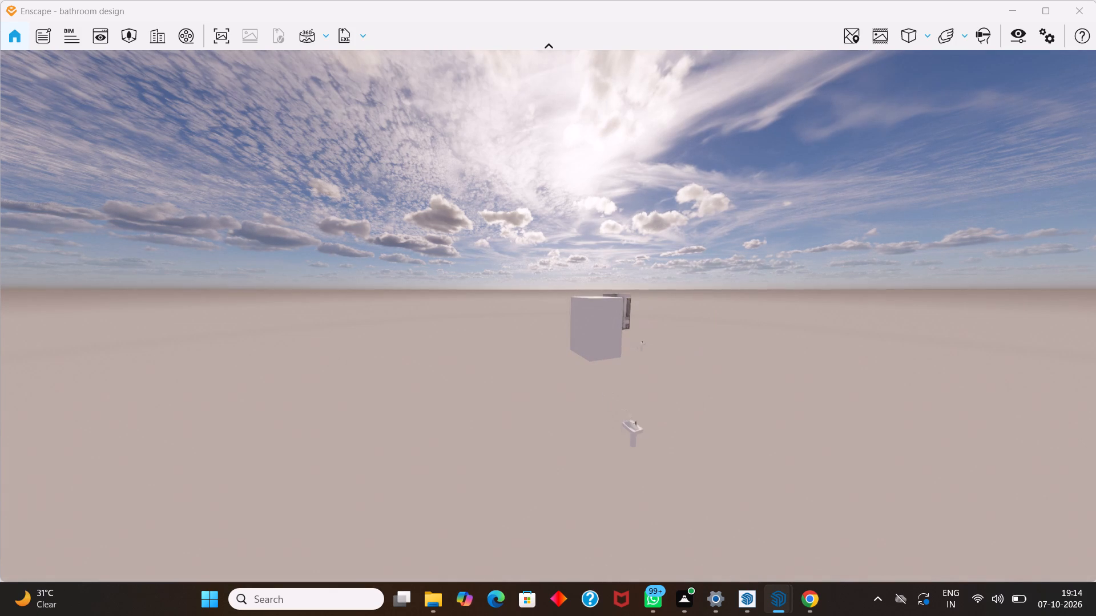
middle_click_drag(547, 314, 471, 320)
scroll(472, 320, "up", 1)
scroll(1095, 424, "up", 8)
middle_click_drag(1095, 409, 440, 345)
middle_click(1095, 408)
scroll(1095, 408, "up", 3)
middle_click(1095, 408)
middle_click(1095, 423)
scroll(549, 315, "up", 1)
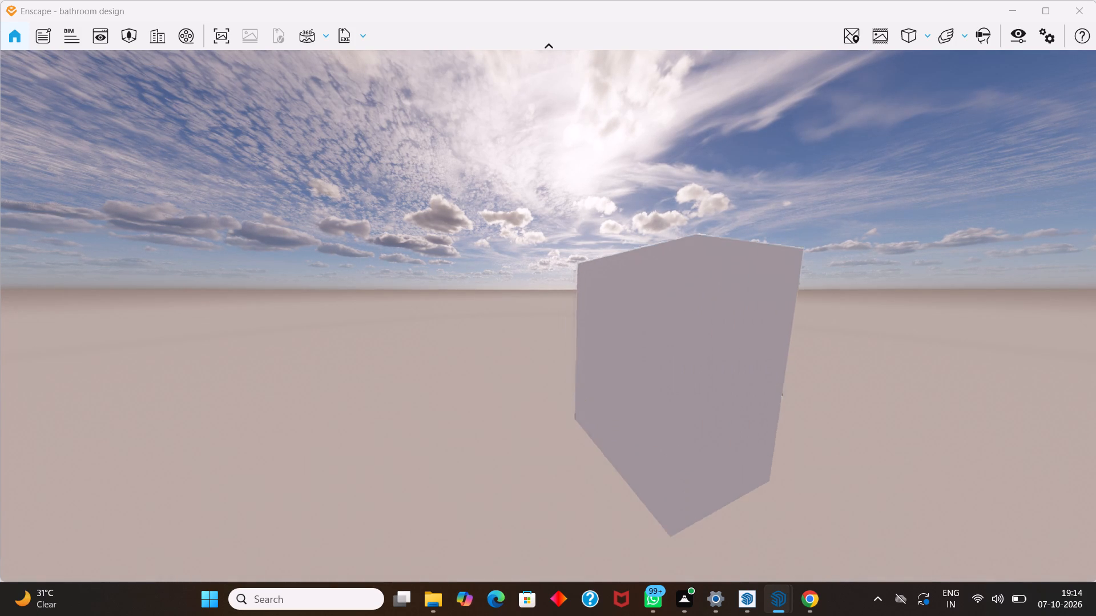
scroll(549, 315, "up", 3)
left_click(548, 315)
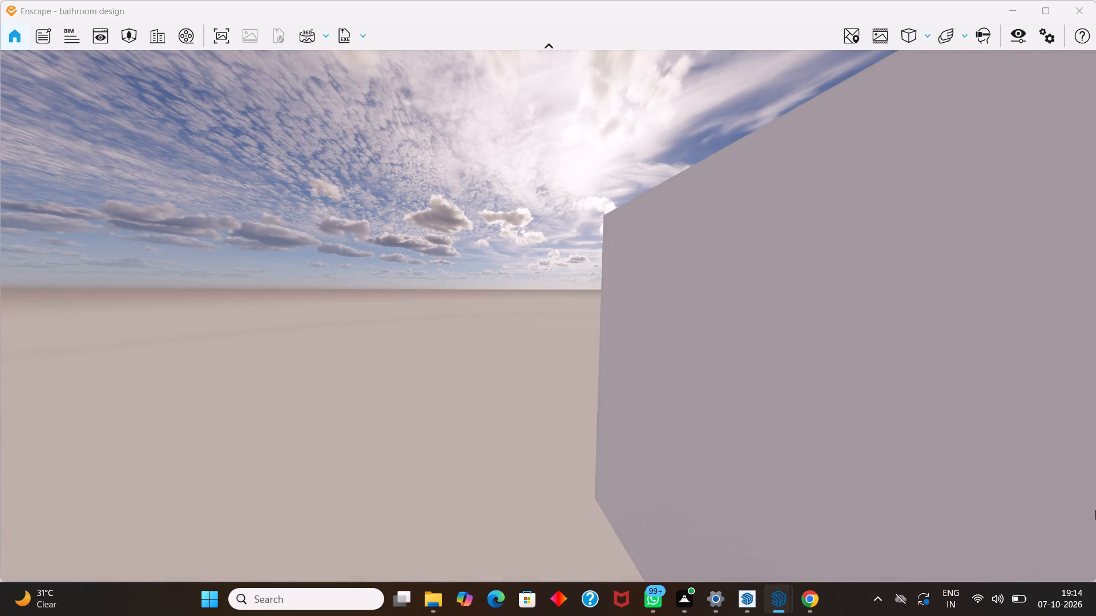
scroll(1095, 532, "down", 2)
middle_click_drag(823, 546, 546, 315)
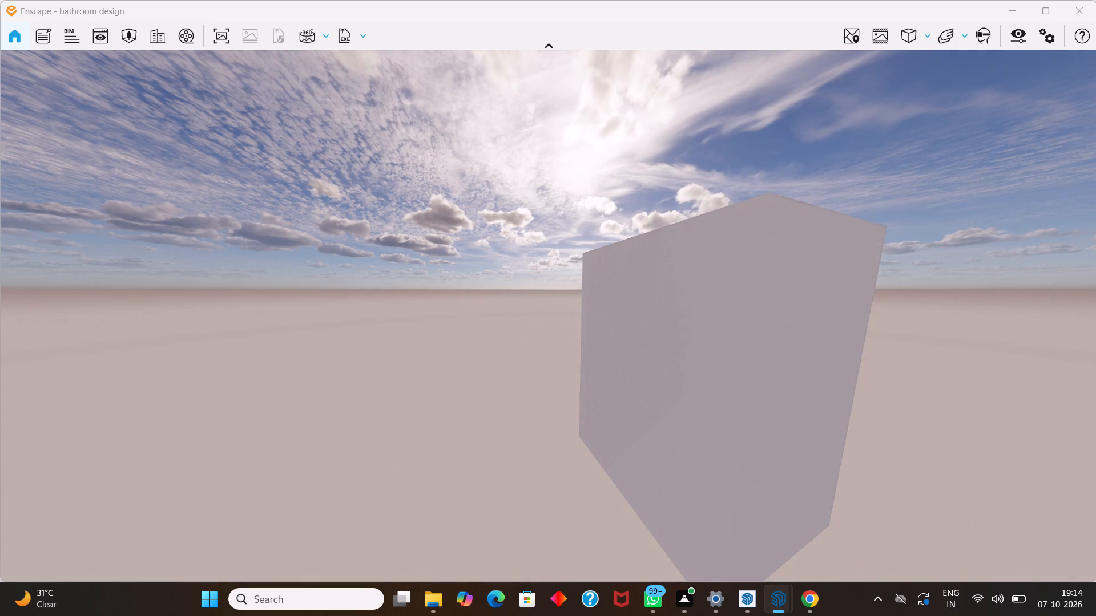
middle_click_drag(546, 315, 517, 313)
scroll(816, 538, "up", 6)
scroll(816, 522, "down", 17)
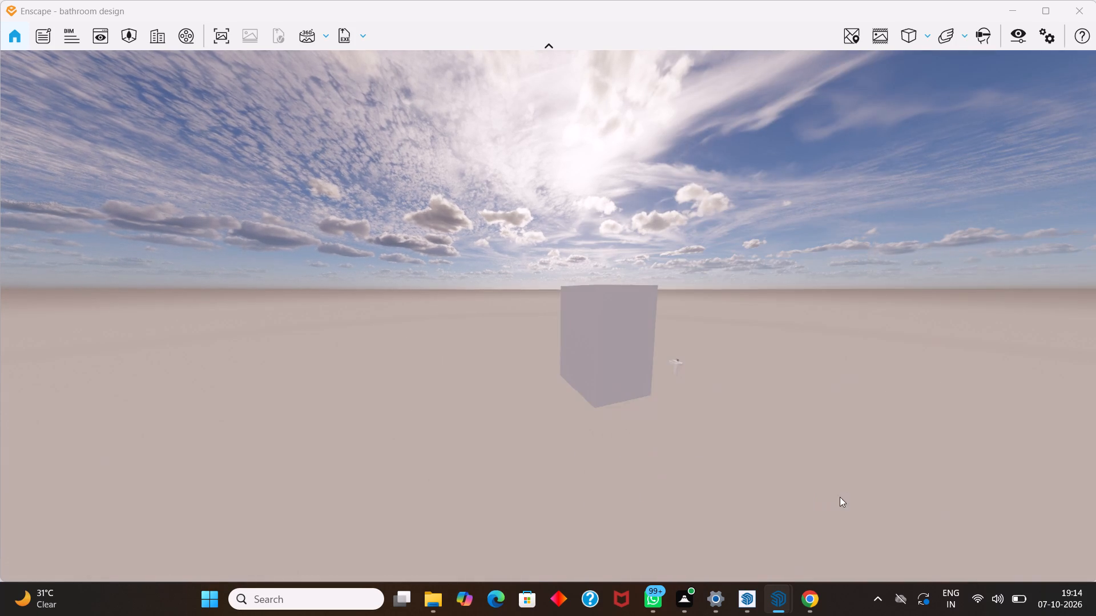
Switch to the SketchUp model and examine the closed box and the loose models around it from above.
left_click(756, 597)
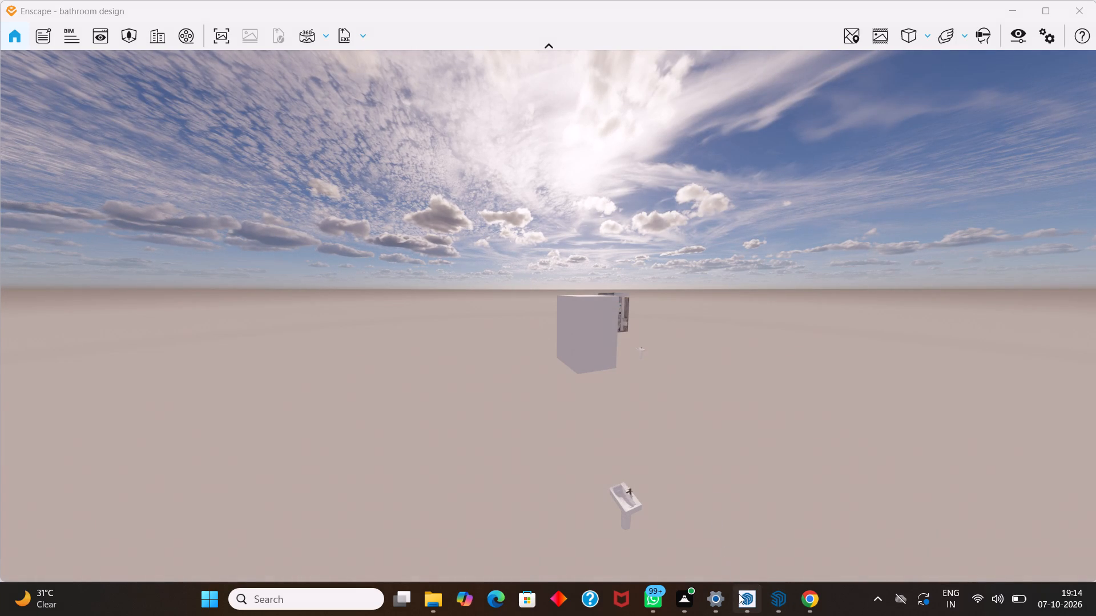
left_click(739, 594)
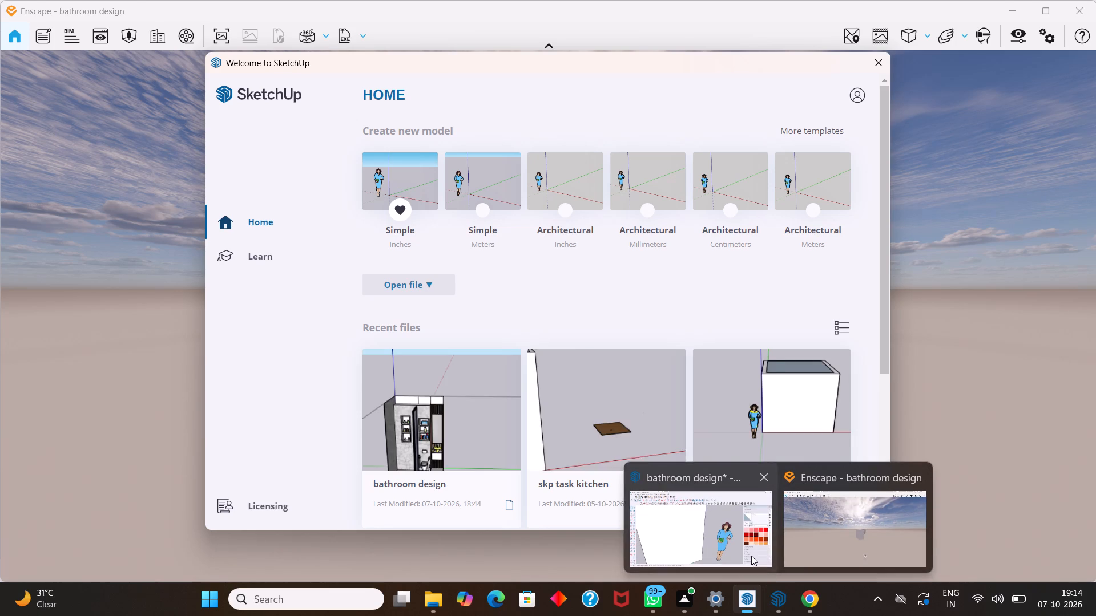
left_click(750, 552)
scroll(738, 421, "down", 13)
scroll(781, 364, "down", 5)
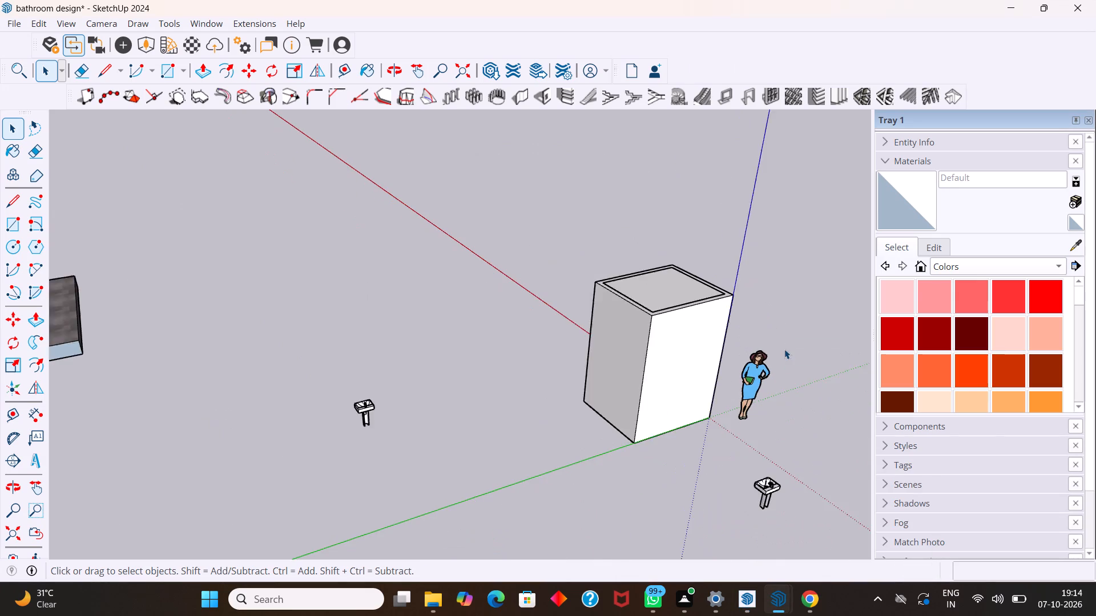
scroll(784, 349, "down", 13)
scroll(784, 345, "down", 12)
middle_click_drag(800, 351, 788, 352)
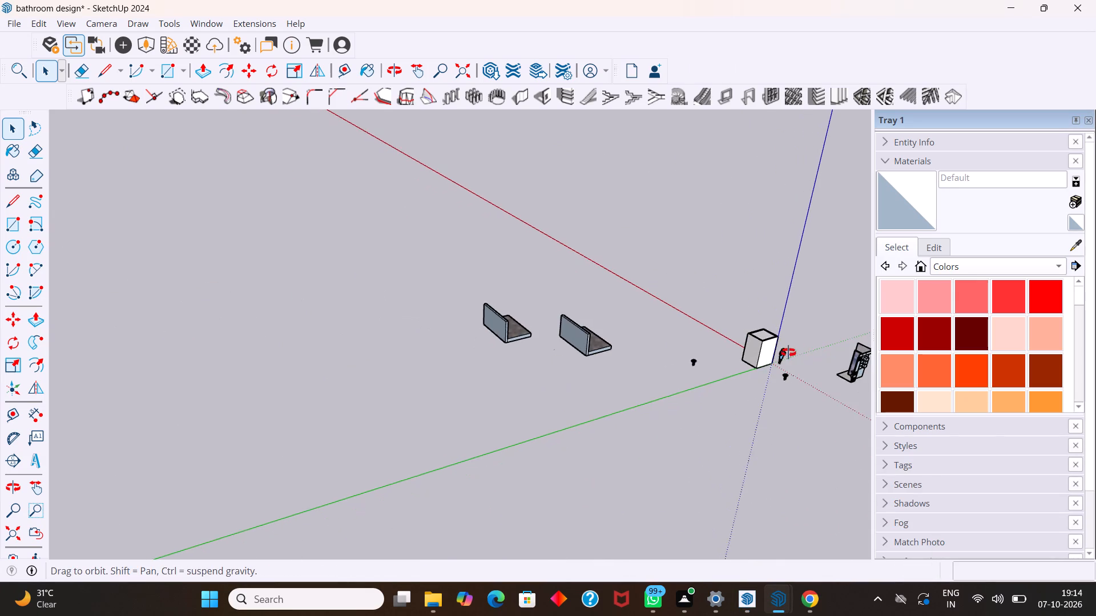
middle_click_drag(788, 352, 774, 353)
middle_click(772, 353)
scroll(766, 353, "up", 19)
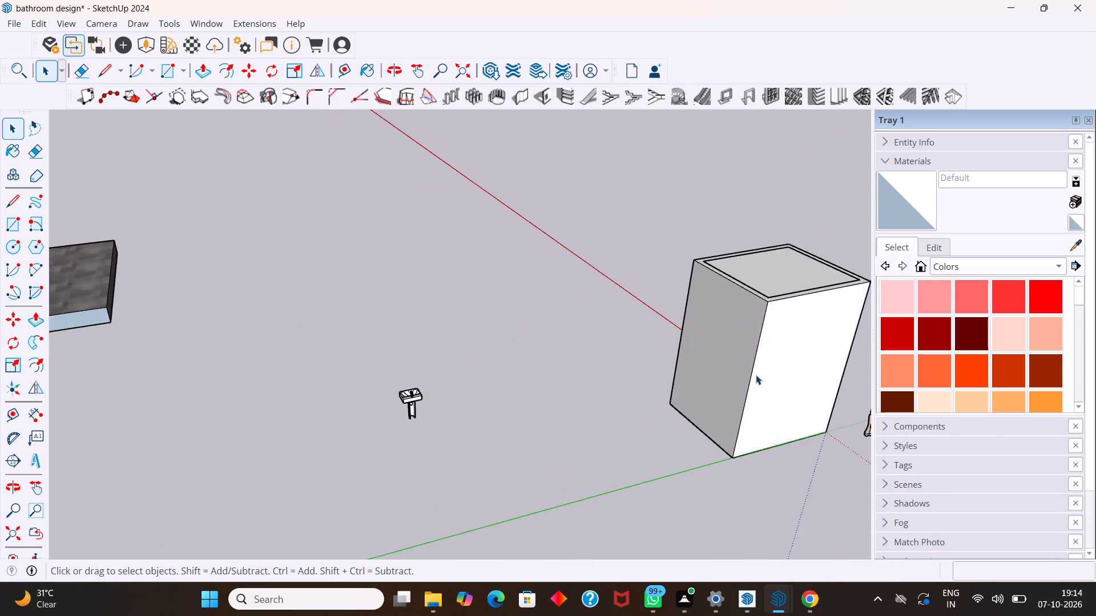
scroll(756, 375, "up", 8)
scroll(776, 364, "down", 18)
middle_click_drag(715, 380, 715, 382)
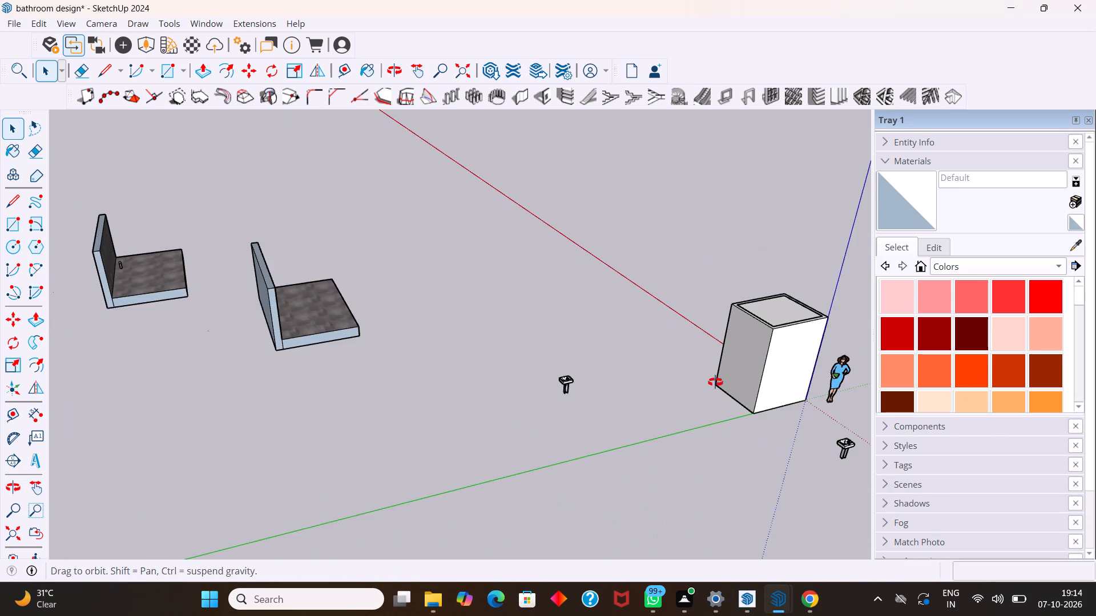
middle_click_drag(715, 382, 815, 378)
middle_click(815, 378)
middle_click_drag(736, 383, 811, 376)
scroll(703, 325, "up", 3)
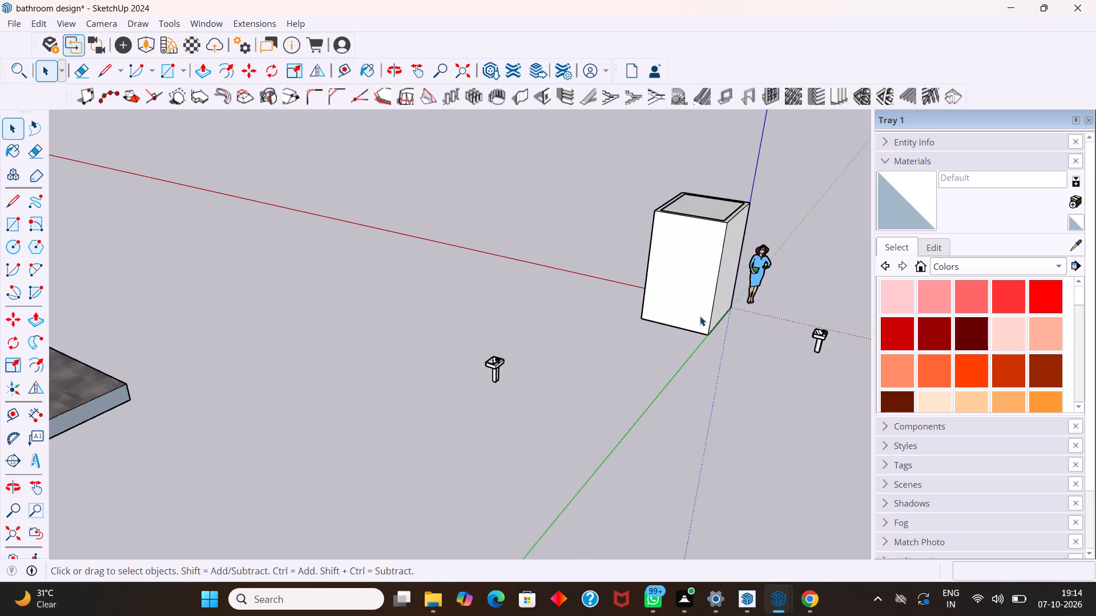
scroll(700, 316, "up", 5)
Examine the box's outer wall beside the human figure in the SketchUp model at eye level.
middle_click_drag(729, 271, 790, 241)
scroll(759, 225, "up", 5)
scroll(810, 315, "down", 9)
middle_click(804, 303)
middle_click_drag(803, 301, 803, 325)
scroll(803, 301, "down", 3)
middle_click_drag(775, 396, 807, 308)
scroll(781, 309, "up", 11)
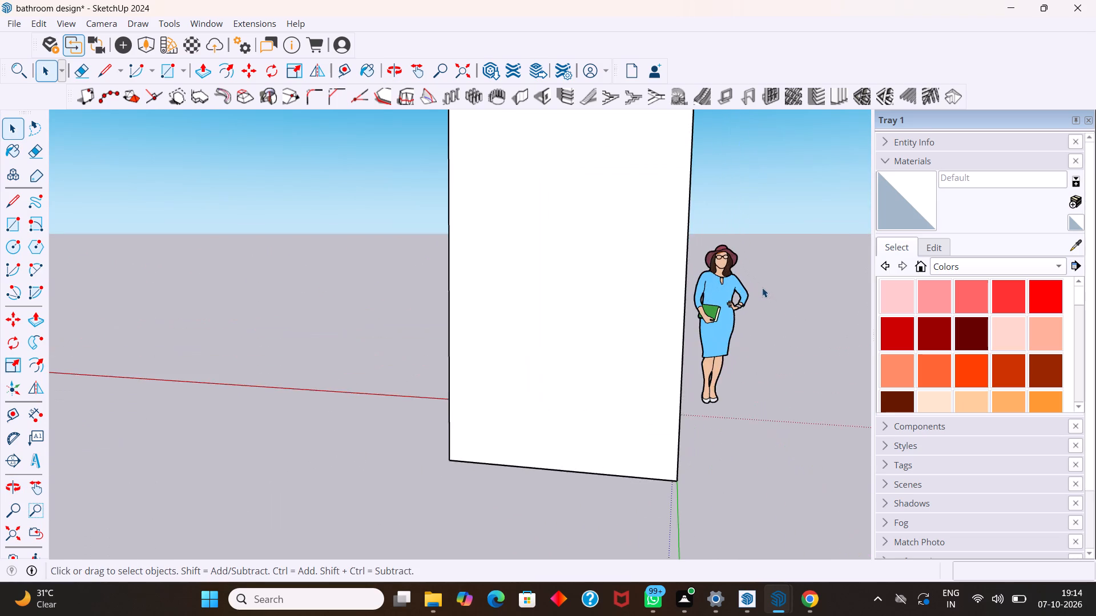
middle_click_drag(763, 287, 787, 298)
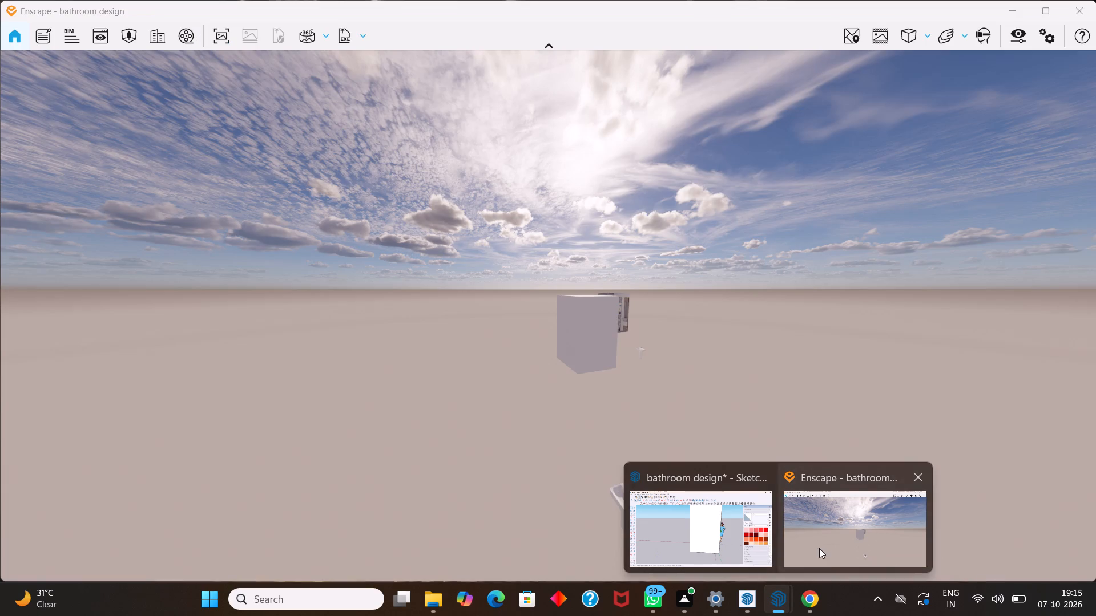
Switch to the Enscape render and examine the closed box's shaded outer walls from a distance and up close.
left_click(820, 545)
scroll(593, 394, "up", 5)
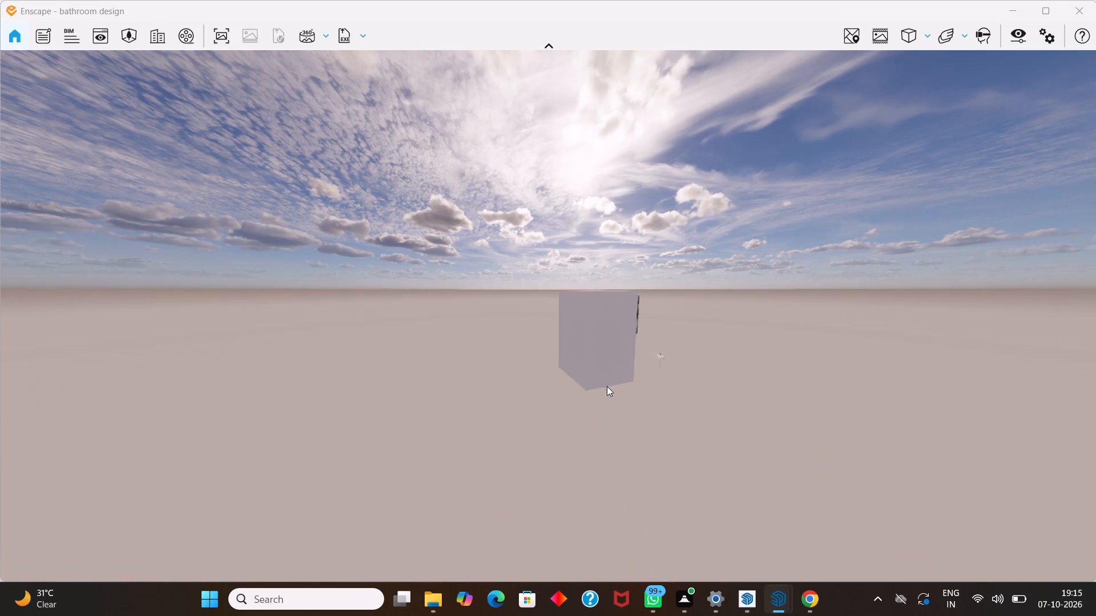
scroll(607, 386, "up", 1)
scroll(676, 375, "up", 3)
scroll(800, 360, "up", 1)
middle_click_drag(836, 359, 405, 339)
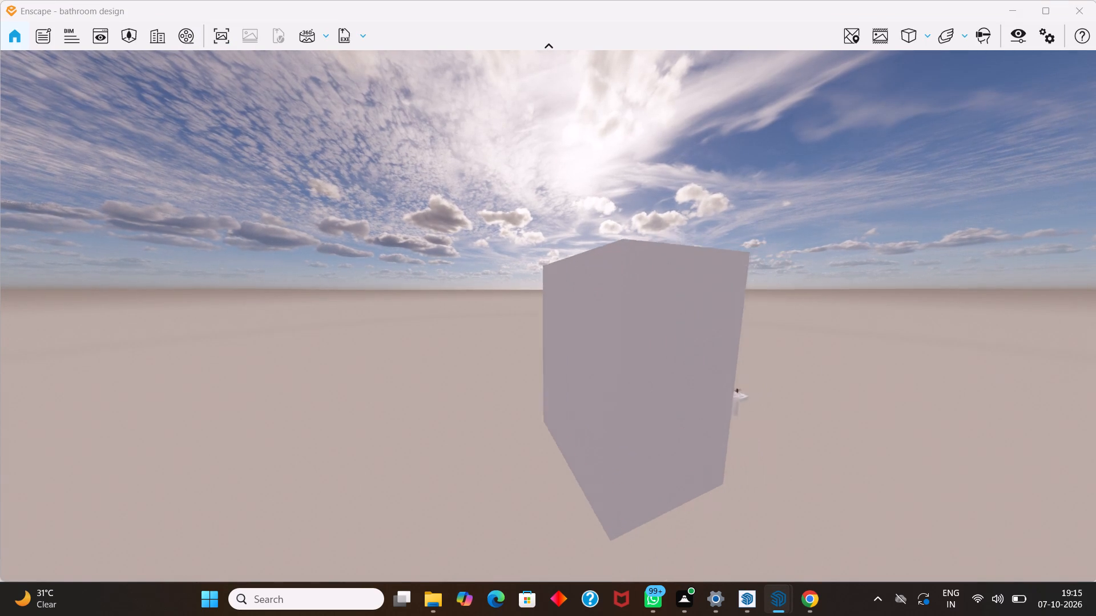
middle_click_drag(405, 339, 199, 388)
scroll(871, 365, "up", 2)
middle_click_drag(958, 374, 546, 315)
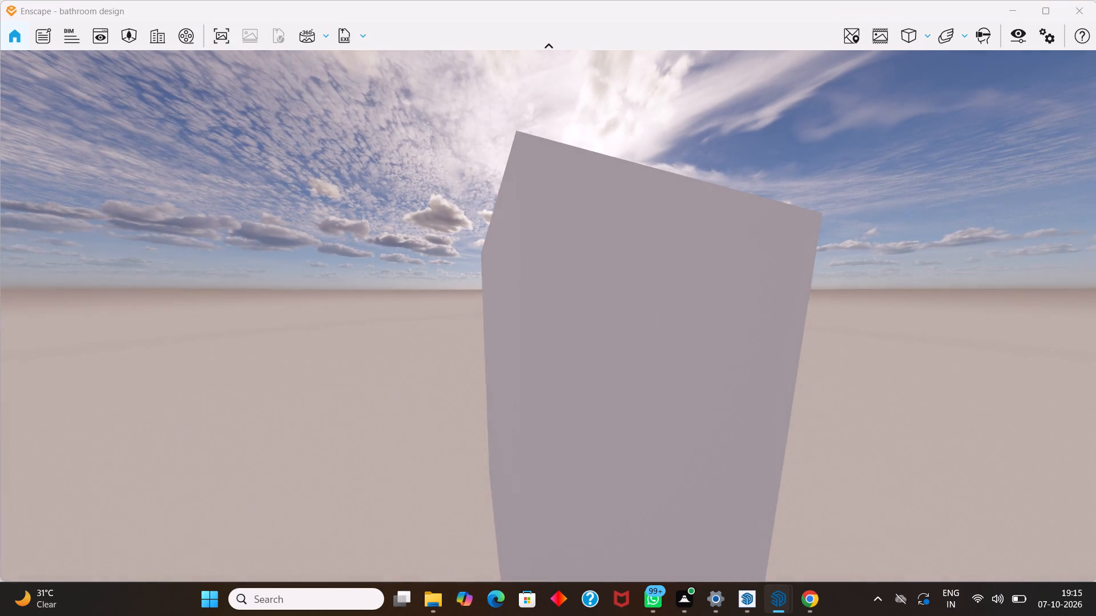
middle_click_drag(546, 315, 432, 330)
Examine the bathroom interior in the render from ceiling height, including the downlights, shower screen and lit wall niche.
scroll(959, 378, "up", 2)
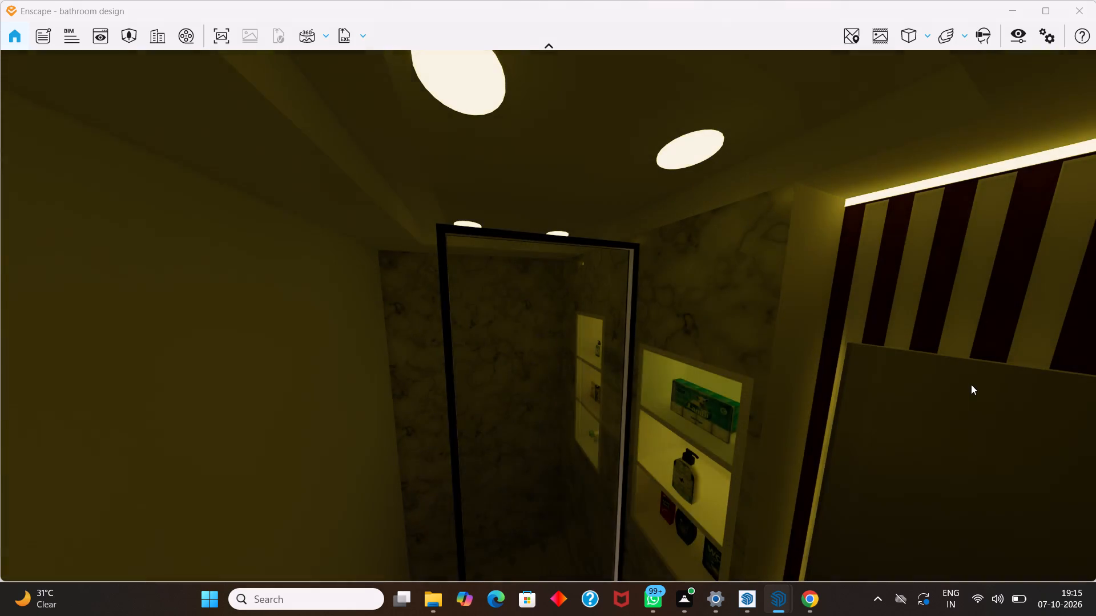
middle_click_drag(1014, 344, 1008, 313)
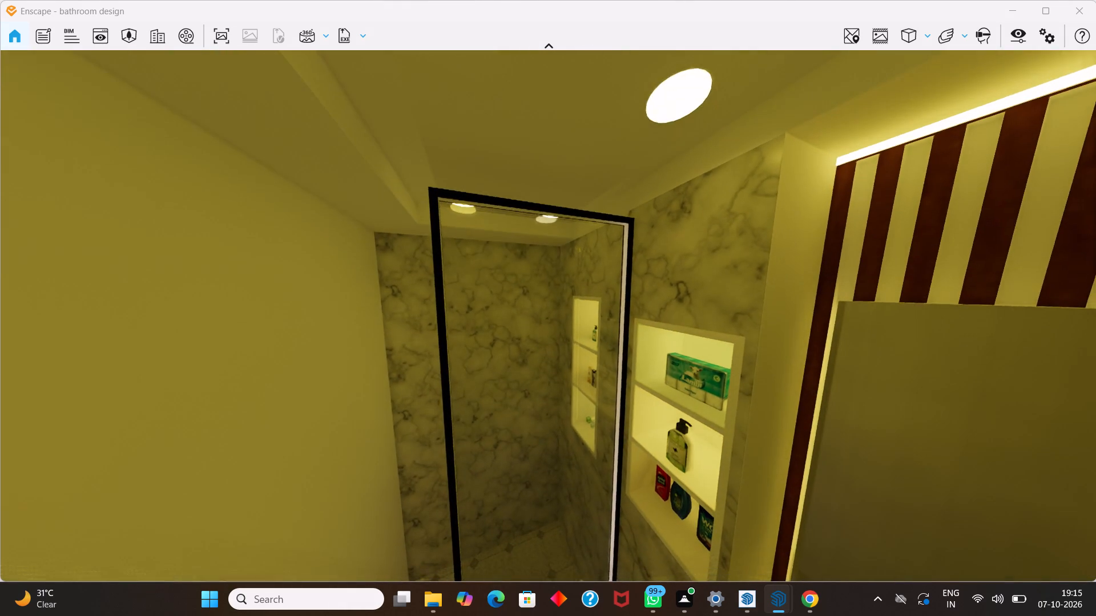
middle_click_drag(1008, 313, 1012, 330)
scroll(1012, 330, "down", 1)
scroll(1012, 330, "up", 1)
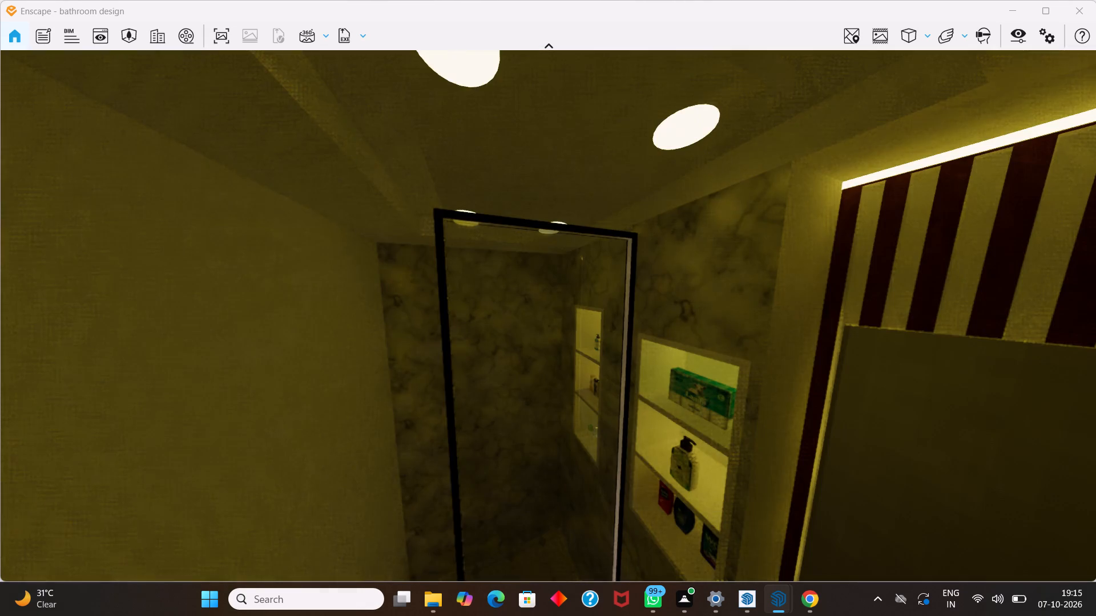
middle_click_drag(1012, 330, 1043, 402)
left_click_drag(1012, 330, 1043, 402)
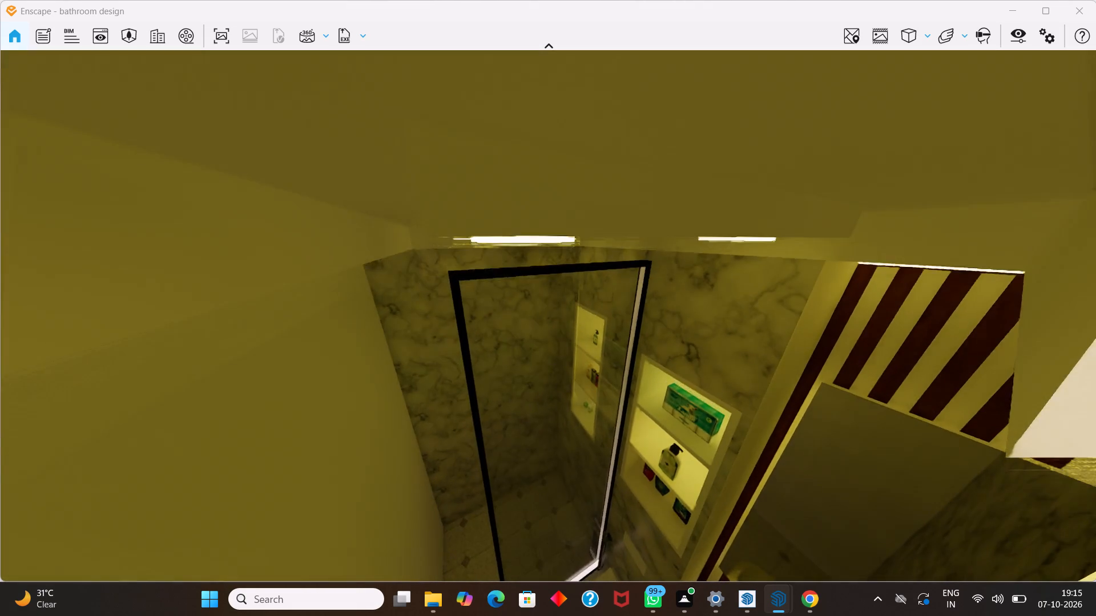
middle_click_drag(1043, 402, 1095, 477)
left_click_drag(1043, 402, 1095, 477)
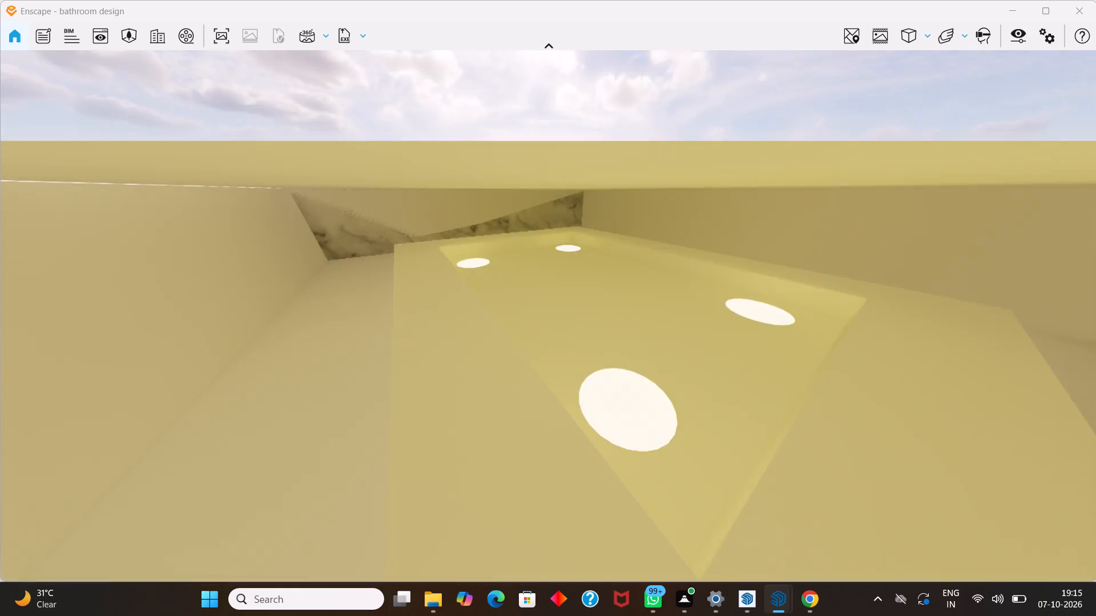
left_click_drag(1095, 477, 1095, 479)
Examine the interior from the doorway wall down to the floor, taking in the shower, toilet, basin and striped mirror panel.
middle_click_drag(1095, 477, 550, 316)
middle_click_drag(1006, 524, 514, 204)
left_click_drag(510, 283, 514, 204)
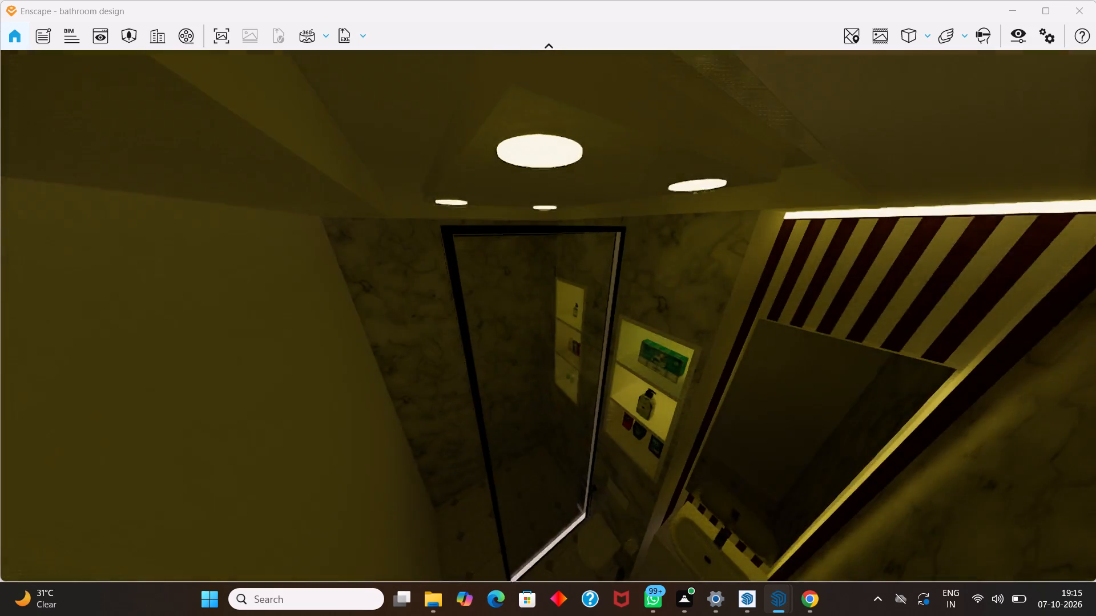
left_click_drag(514, 204, 529, 196)
middle_click_drag(514, 204, 562, 307)
middle_click_drag(1013, 556, 1013, 556)
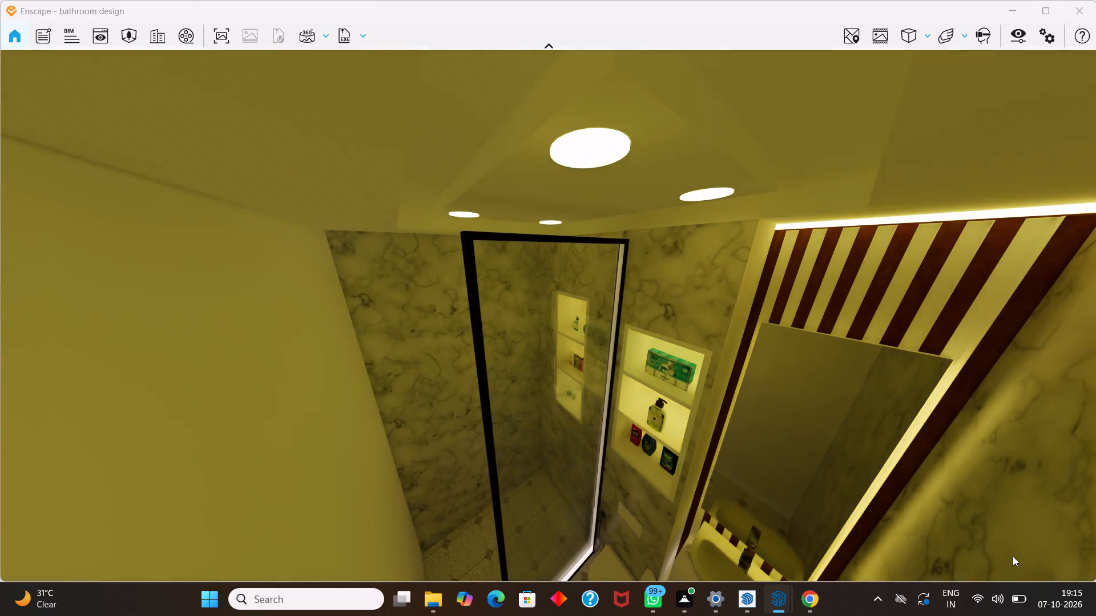
middle_click_drag(1013, 556, 590, 107)
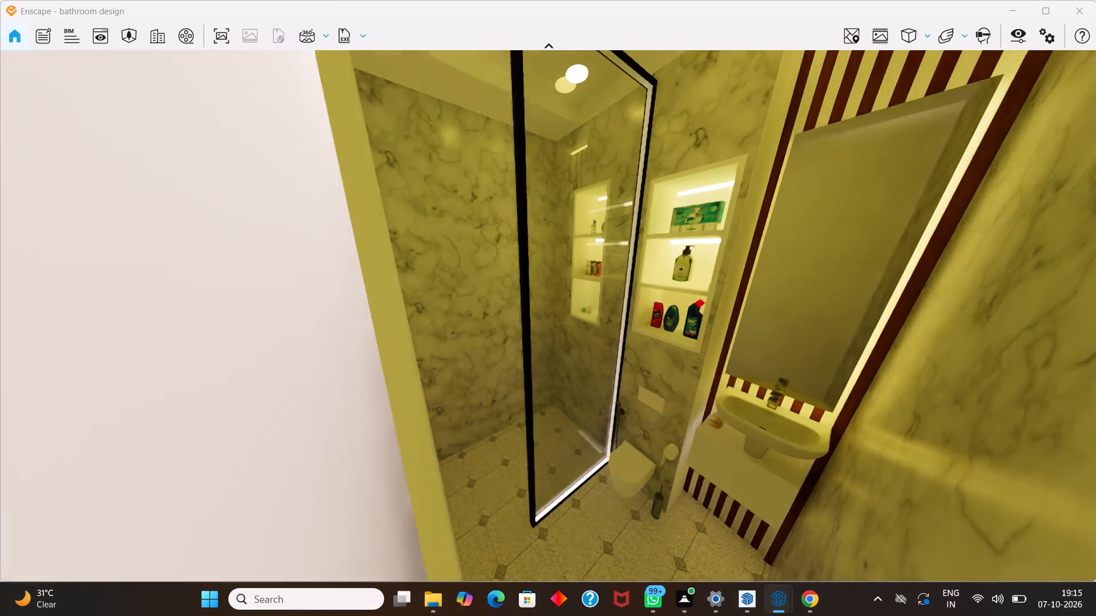
middle_click_drag(590, 107, 572, 132)
middle_click_drag(565, 132, 549, 315)
scroll(565, 131, "up", 1)
middle_click(565, 131)
middle_click(565, 131)
scroll(565, 131, "down", 1)
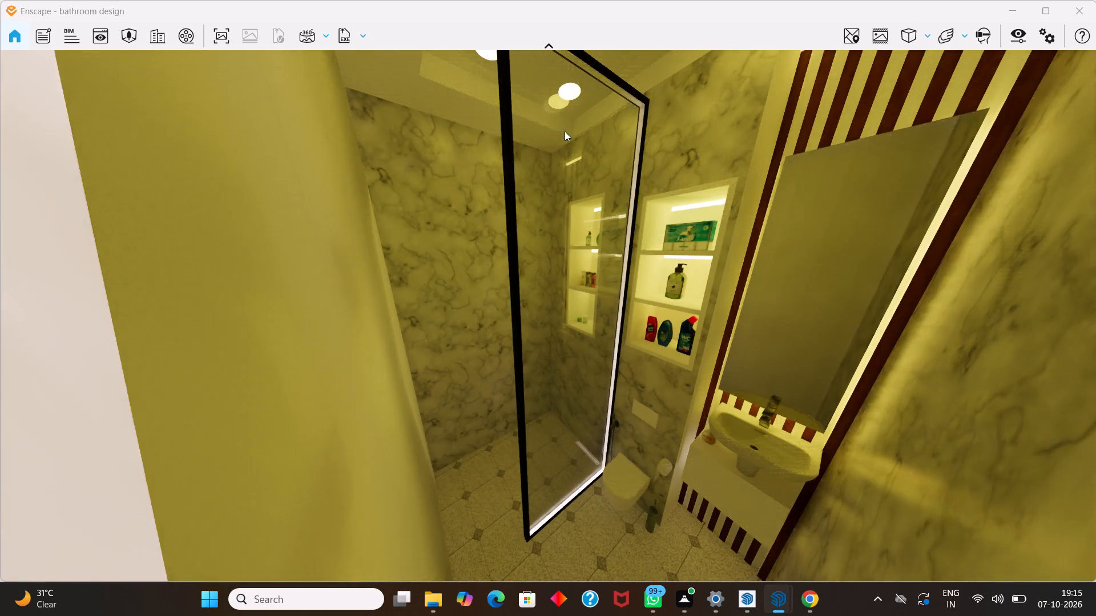
Examine the closed box's outer walls from outside in the render, including the side beside the human figure.
middle_click_drag(563, 137, 632, 376)
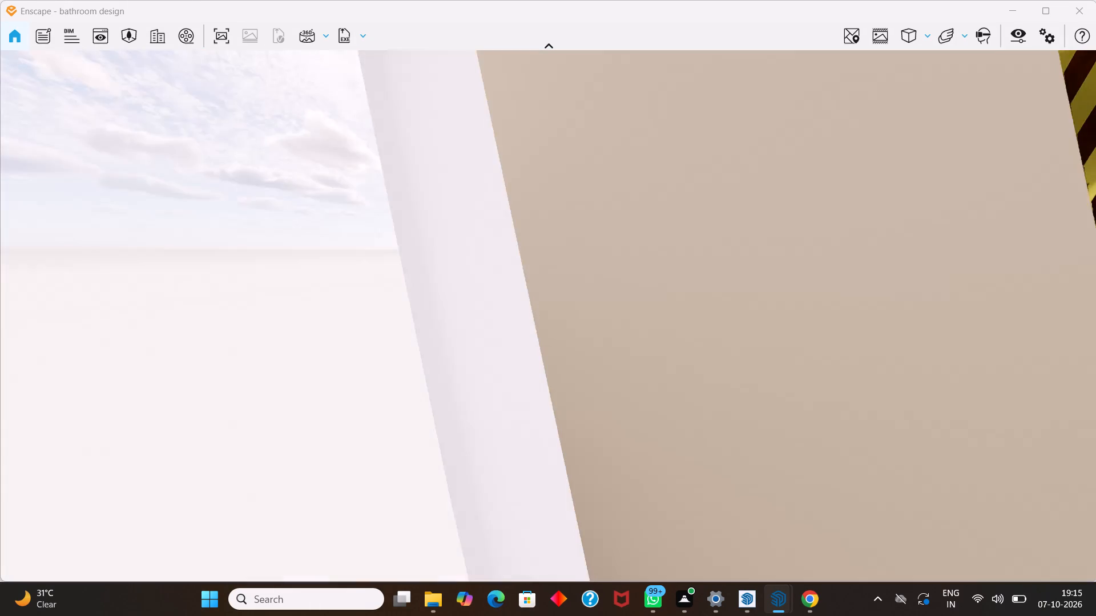
middle_click_drag(632, 376, 632, 377)
scroll(563, 138, "down", 2)
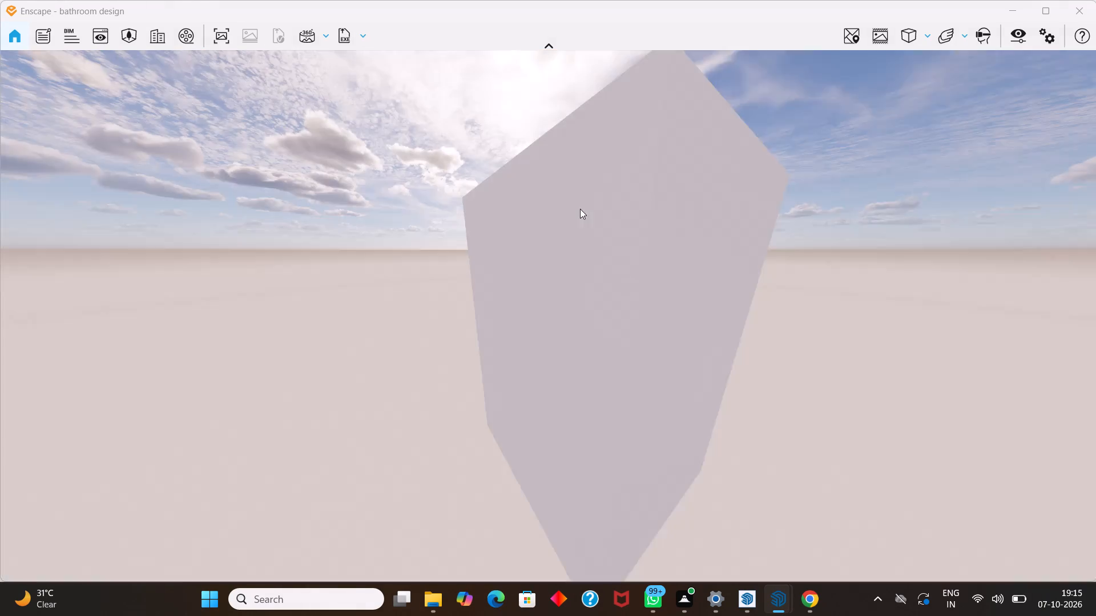
middle_click_drag(593, 213, 593, 306)
left_click_drag(664, 338, 708, 338)
middle_click_drag(594, 218, 707, 182)
left_click_drag(600, 216, 707, 182)
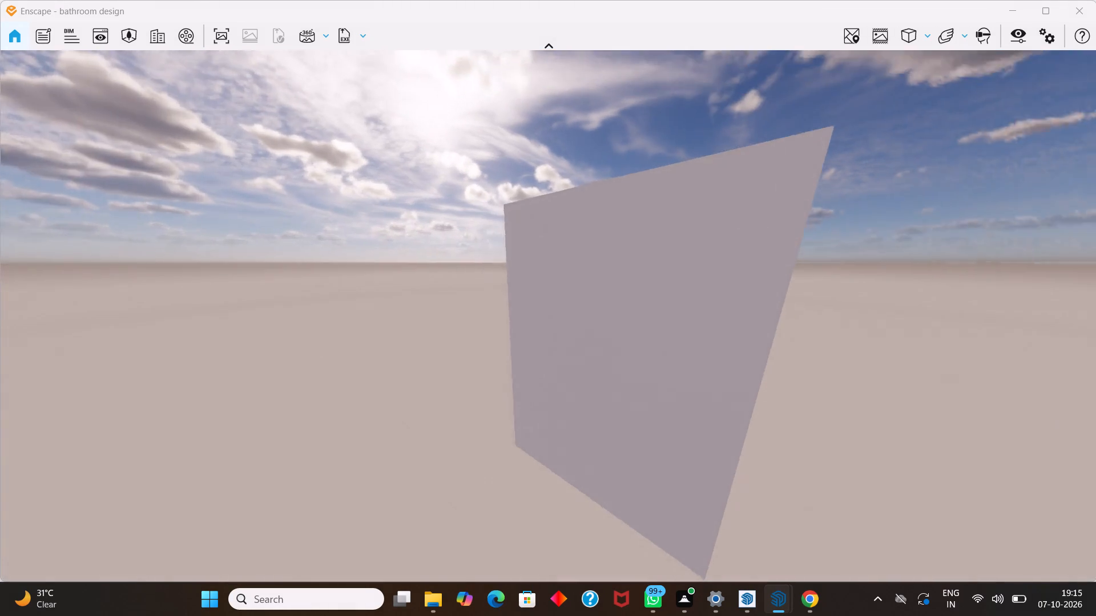
left_click_drag(707, 182, 871, 126)
middle_click_drag(707, 182, 799, 236)
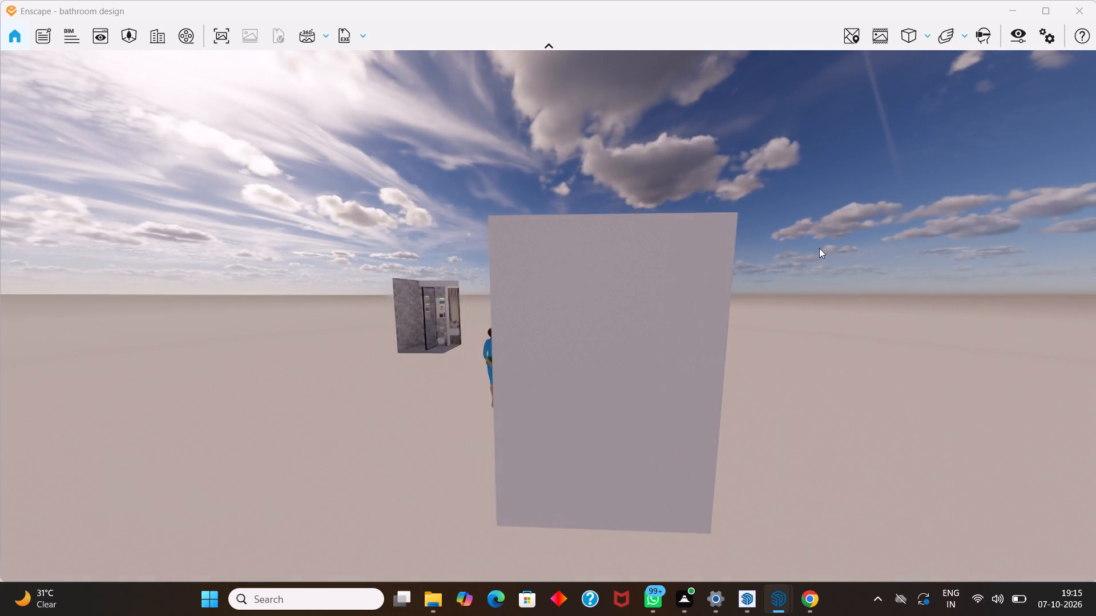
middle_click_drag(820, 248, 700, 318)
left_click_drag(423, 321, 1, 390)
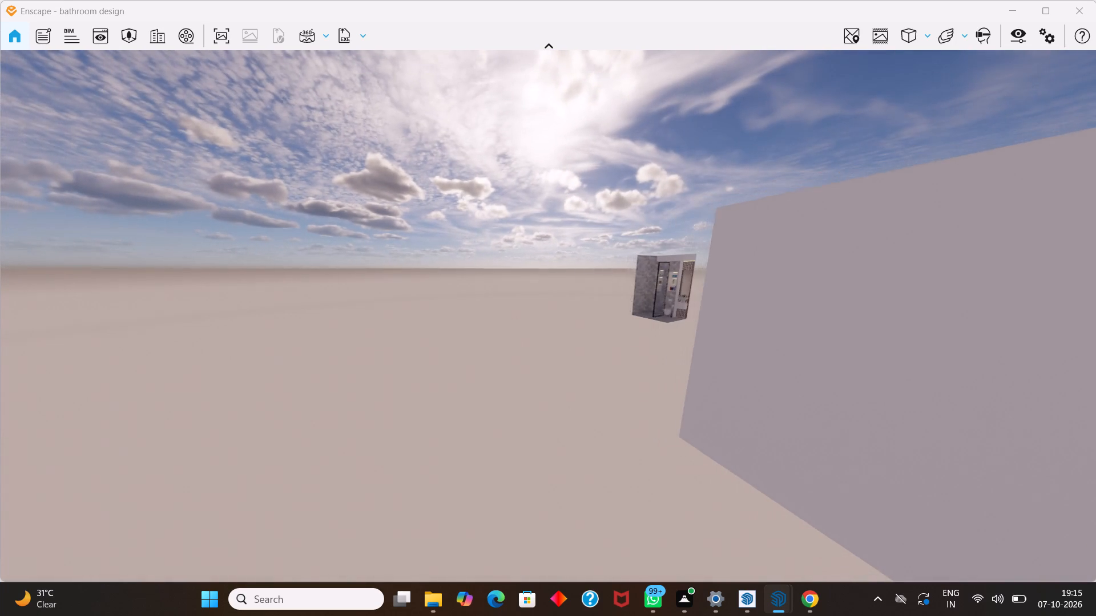
middle_click_drag(700, 318, 704, 320)
Examine the closed box's side walls and top against the open bathroom model behind it.
scroll(806, 241, "down", 4)
middle_click_drag(896, 420, 491, 200)
left_click_drag(896, 420, 491, 200)
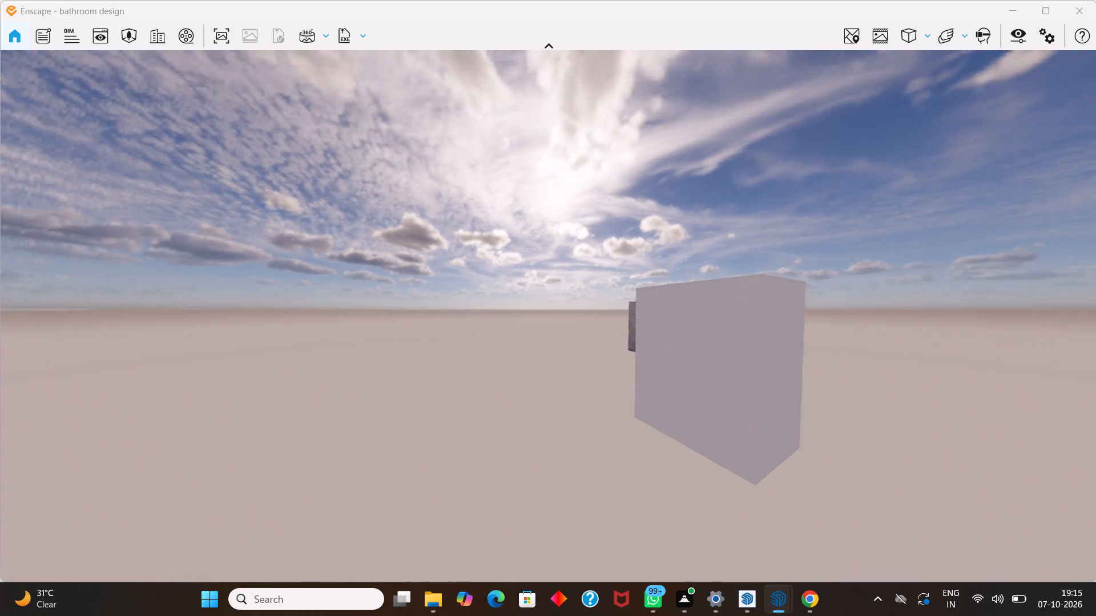
middle_click_drag(491, 200, 528, 364)
left_click_drag(491, 200, 528, 364)
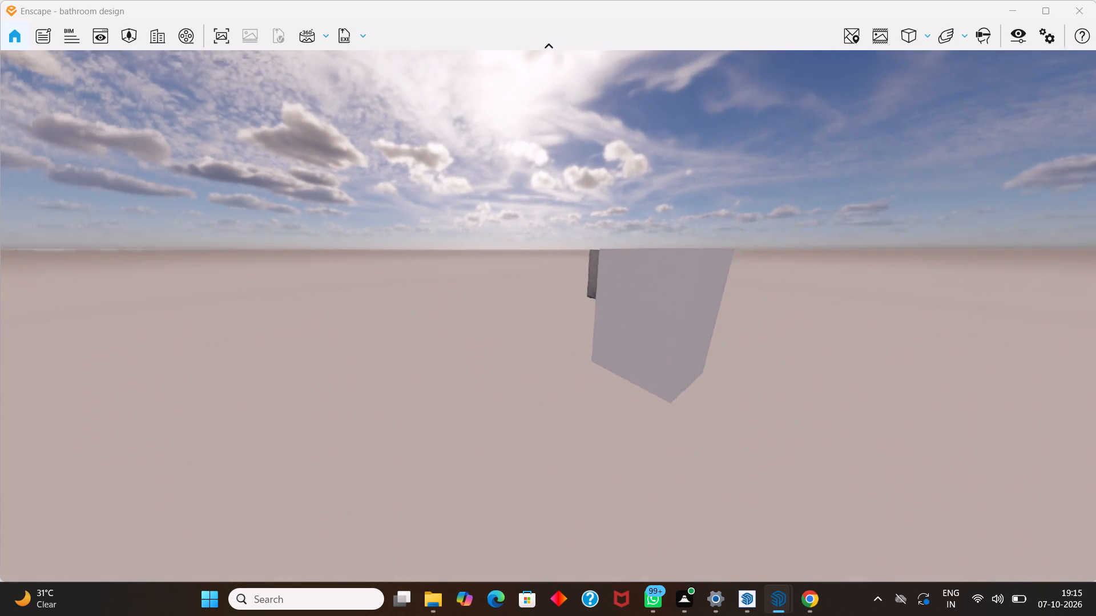
left_click_drag(528, 364, 476, 376)
middle_click_drag(528, 364, 549, 314)
scroll(898, 386, "up", 3)
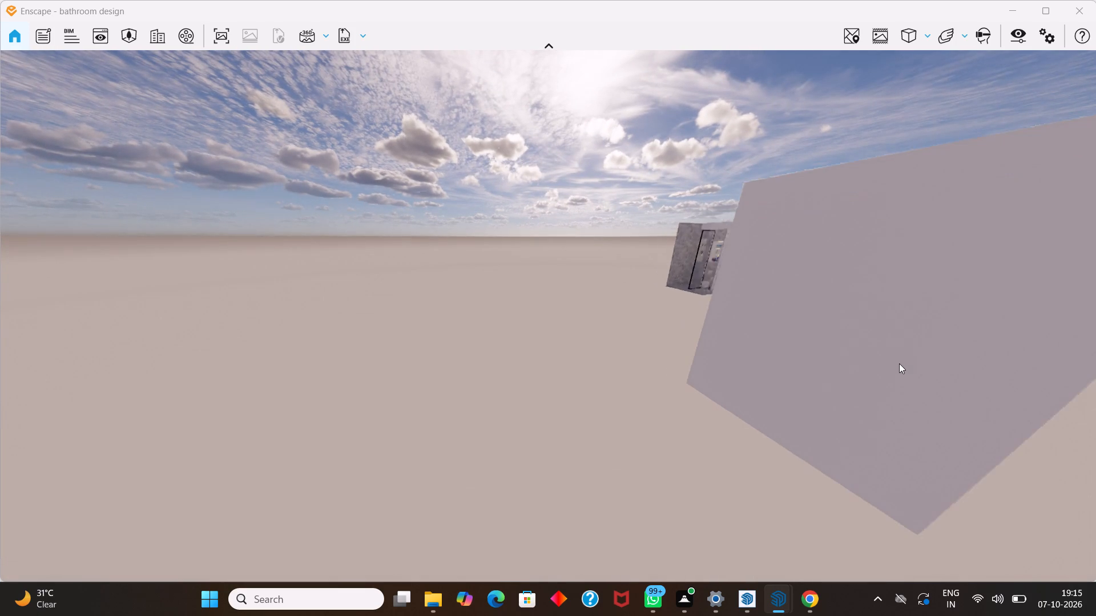
scroll(899, 367, "down", 4)
scroll(780, 600, "down", 4)
middle_click_drag(676, 260, 408, 312)
left_click_drag(677, 260, 408, 312)
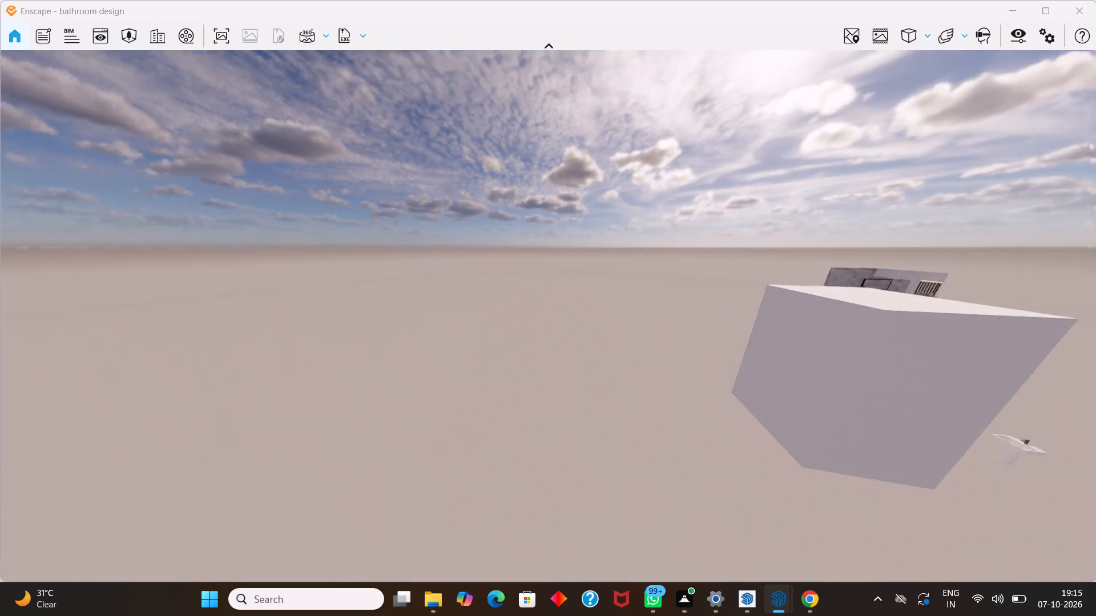
left_click_drag(408, 312, 1084, 451)
Examine the closed box from far away in the render together with the loose pedestal basin in the foreground.
middle_click_drag(408, 312, 550, 319)
scroll(572, 285, "up", 5)
scroll(545, 255, "down", 1)
middle_click_drag(540, 250, 522, 231)
middle_click_drag(531, 242, 10, 258)
scroll(513, 207, "down", 3)
middle_click_drag(530, 207, 550, 319)
left_click_drag(530, 207, 240, 275)
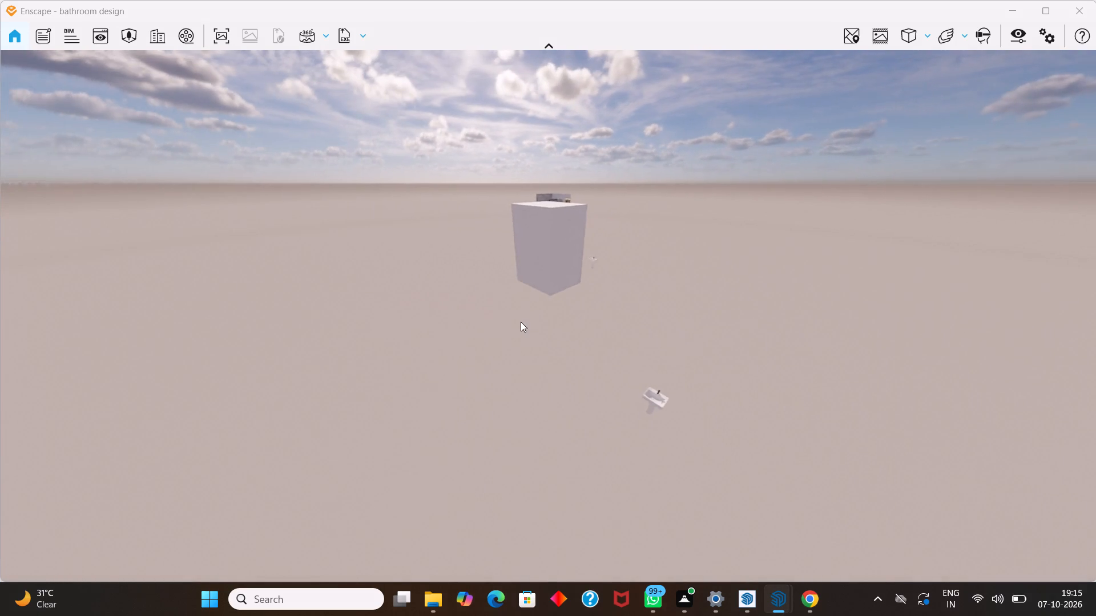
scroll(549, 343, "up", 3)
middle_click_drag(588, 204, 573, 161)
scroll(560, 165, "up", 1)
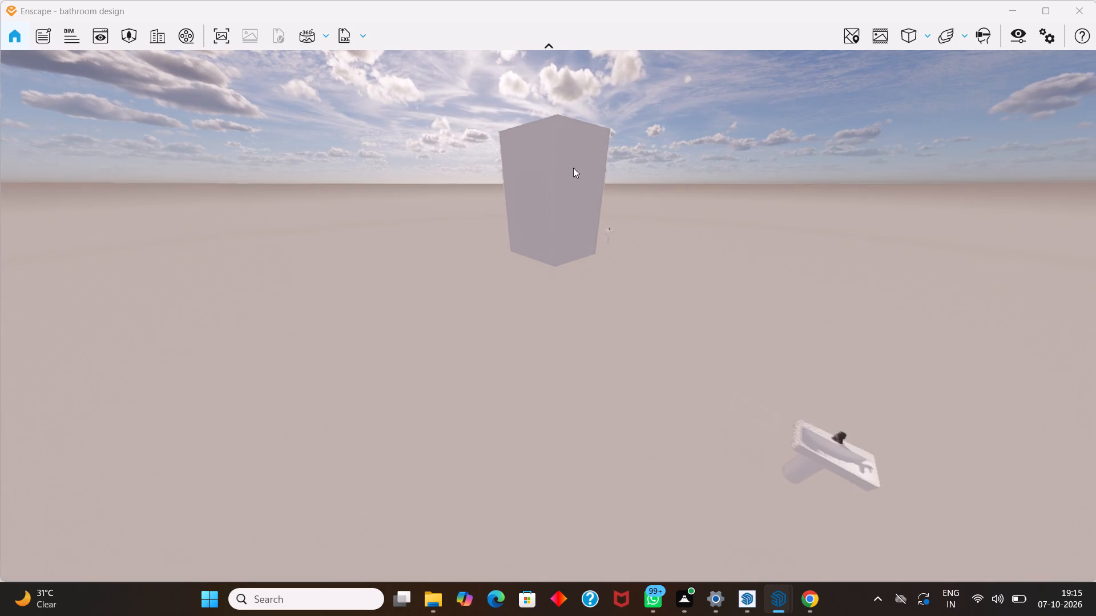
scroll(579, 167, "up", 4)
scroll(577, 145, "down", 10)
scroll(550, 60, "up", 4)
scroll(549, 46, "down", 1)
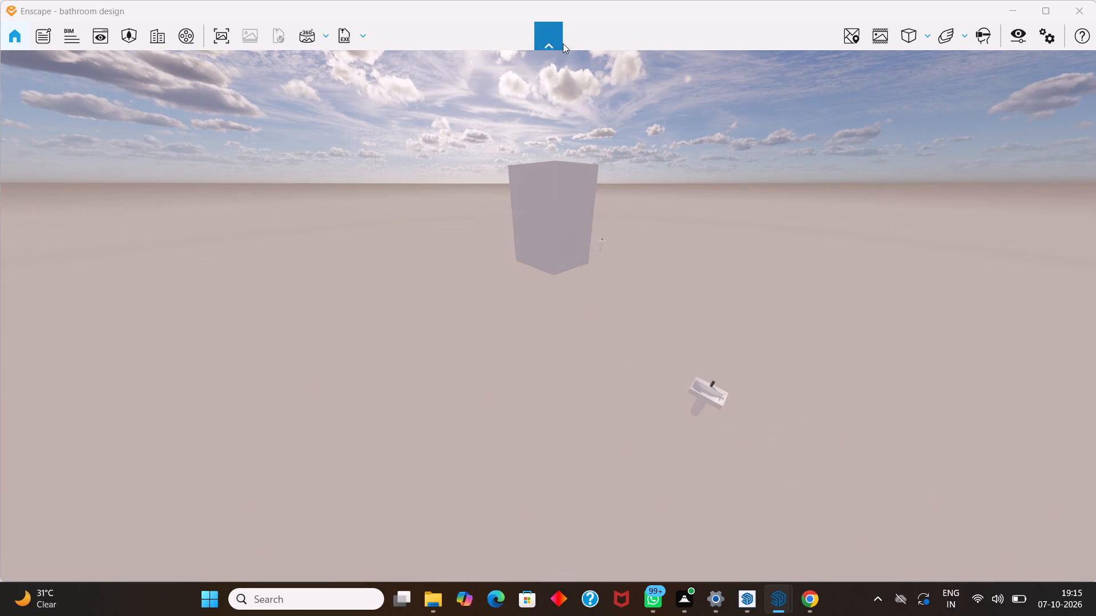
middle_click_drag(534, 286, 527, 291)
left_click_drag(522, 295, 533, 50)
scroll(518, 501, "down", 1)
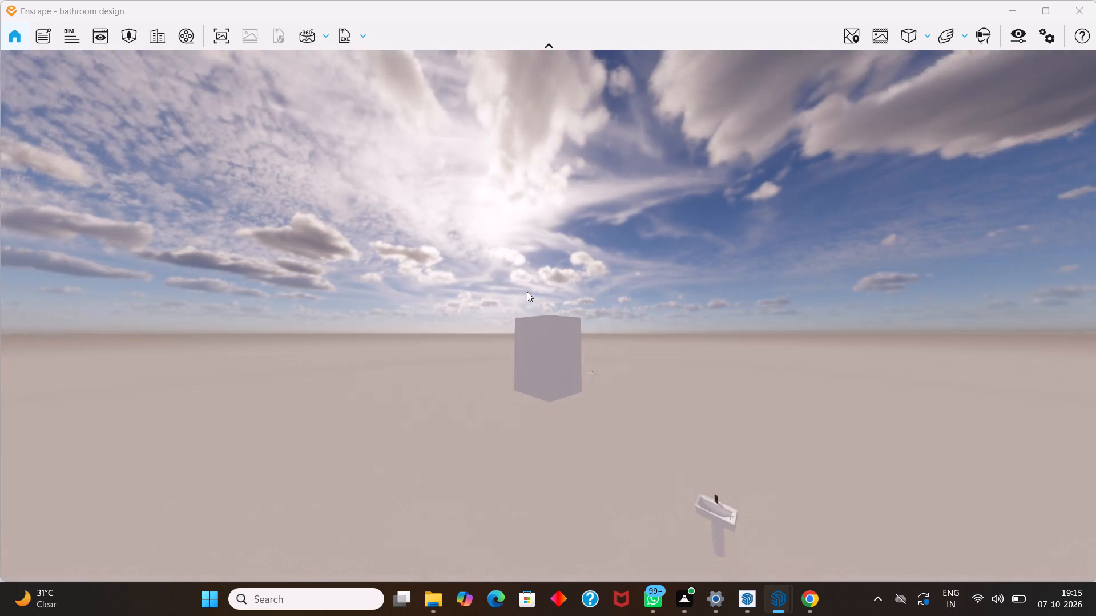
Examine the closed box's near corner and top face in the render from higher and lower viewing angles.
middle_click_drag(527, 291, 549, 315)
scroll(567, 333, "up", 3)
middle_click_drag(635, 409, 654, 581)
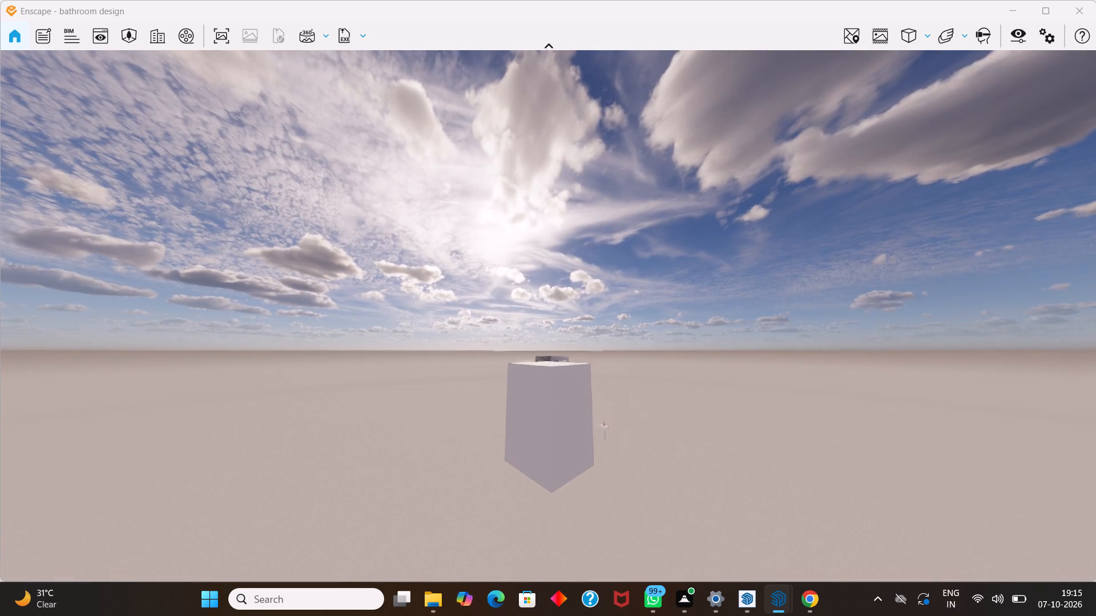
middle_click_drag(654, 581, 656, 581)
left_click_drag(654, 379, 563, 382)
middle_click_drag(654, 379, 549, 319)
scroll(545, 355, "up", 2)
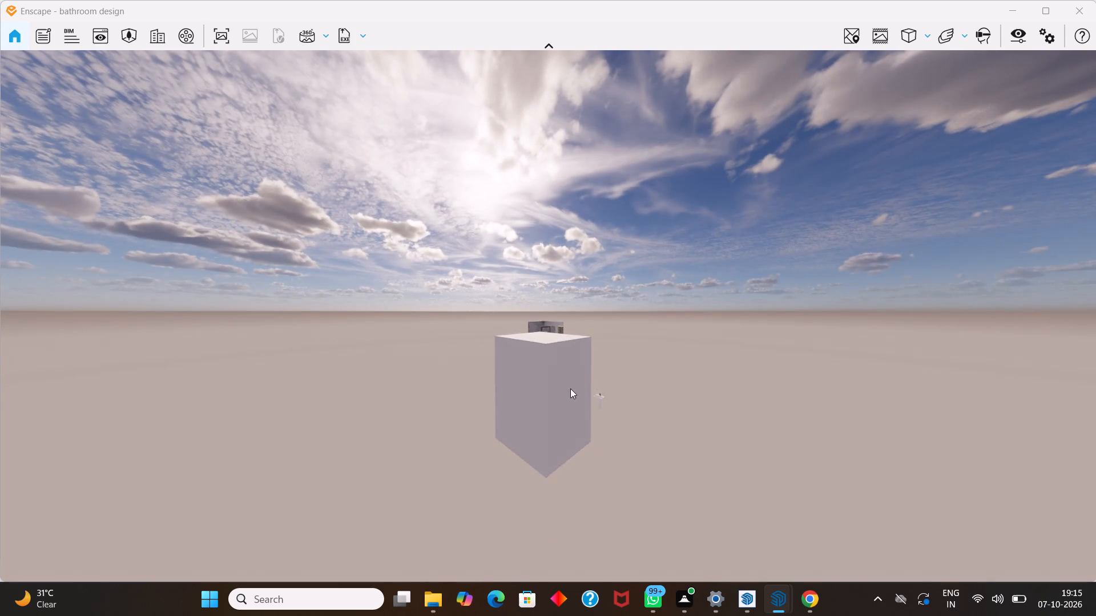
scroll(570, 395, "up", 1)
scroll(615, 497, "down", 1)
left_click_drag(613, 496, 594, 483)
middle_click(549, 315)
middle_click_drag(548, 304, 547, 295)
middle_click_drag(549, 314, 565, 289)
middle_click_drag(549, 320, 594, 483)
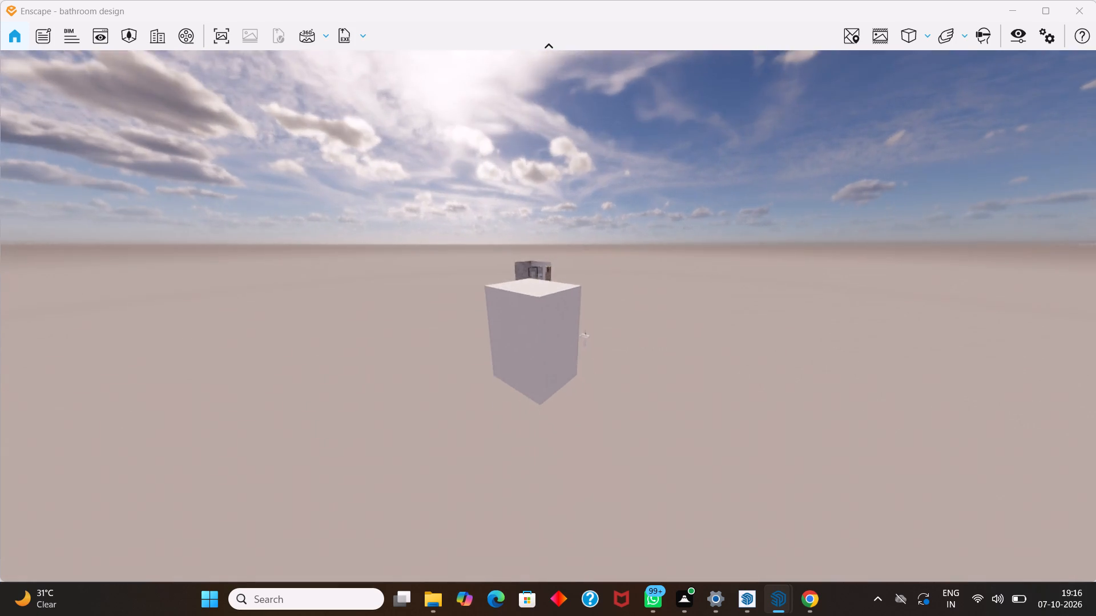
left_click_drag(594, 483, 566, 444)
middle_click_drag(594, 483, 613, 496)
Examine the bathroom through the box's near corner in the render, checking how the marble walls, niche and mirror panel are lit.
scroll(589, 504, "up", 3)
scroll(499, 428, "up", 3)
scroll(535, 492, "up", 1)
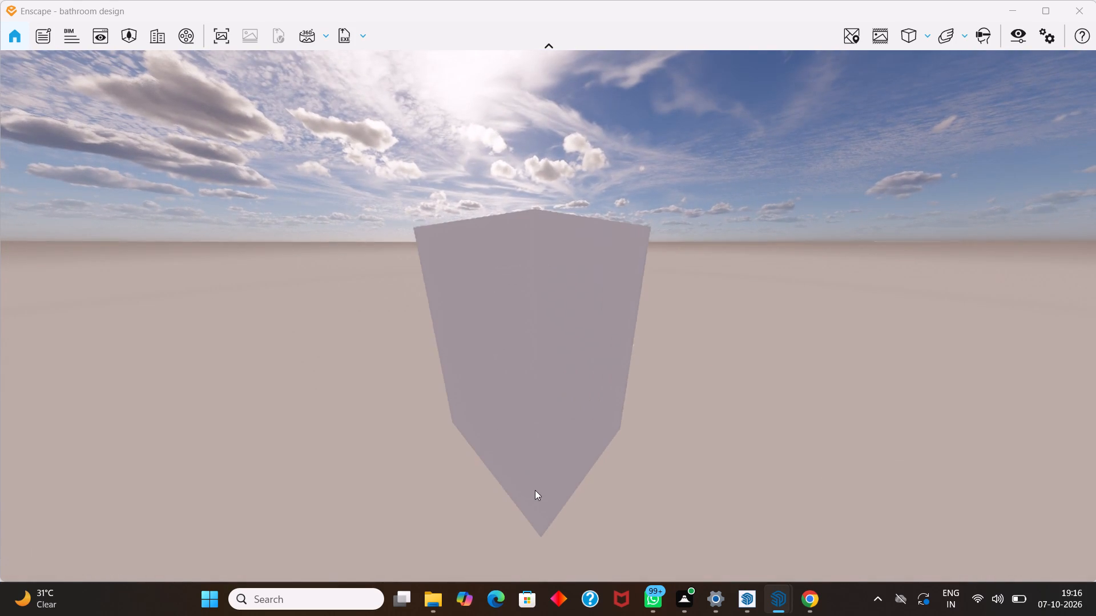
scroll(537, 489, "up", 2)
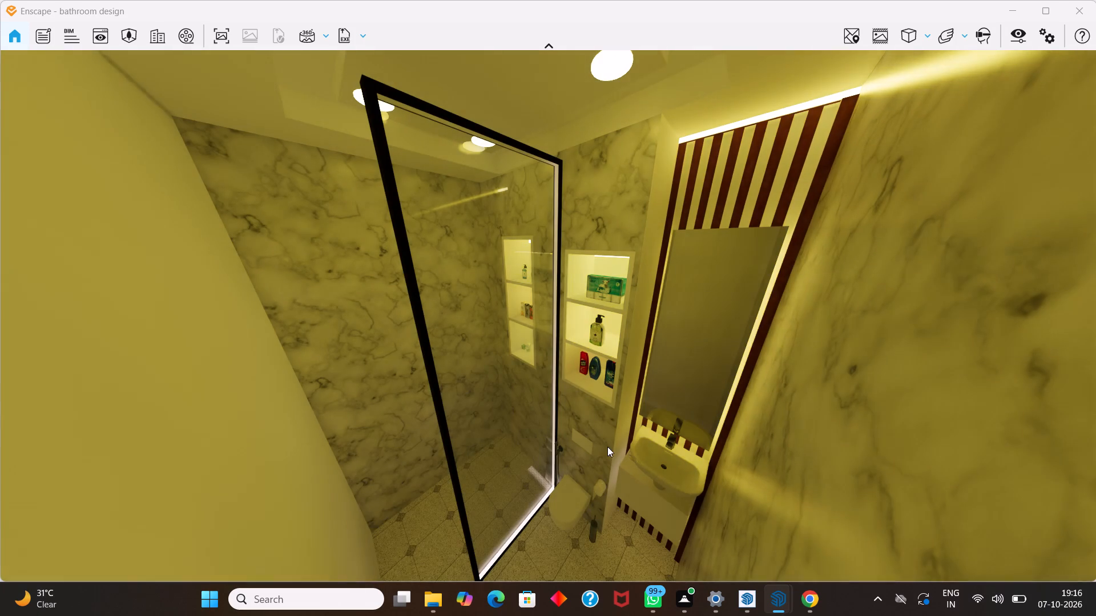
middle_click_drag(619, 441, 605, 292)
left_click_drag(574, 334, 605, 292)
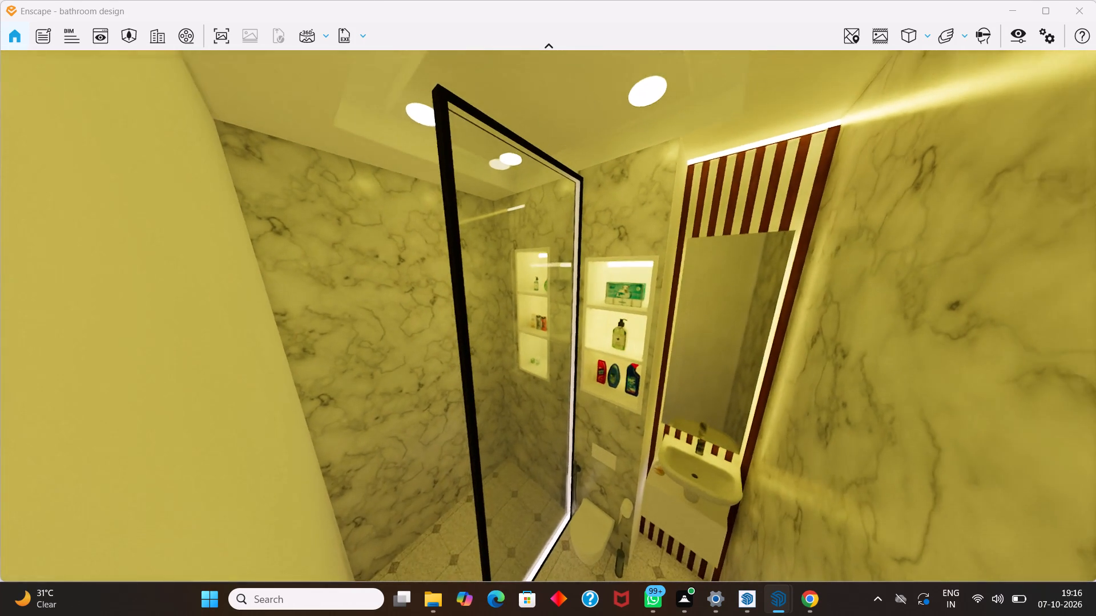
middle_click_drag(605, 292, 615, 298)
left_click_drag(605, 292, 615, 298)
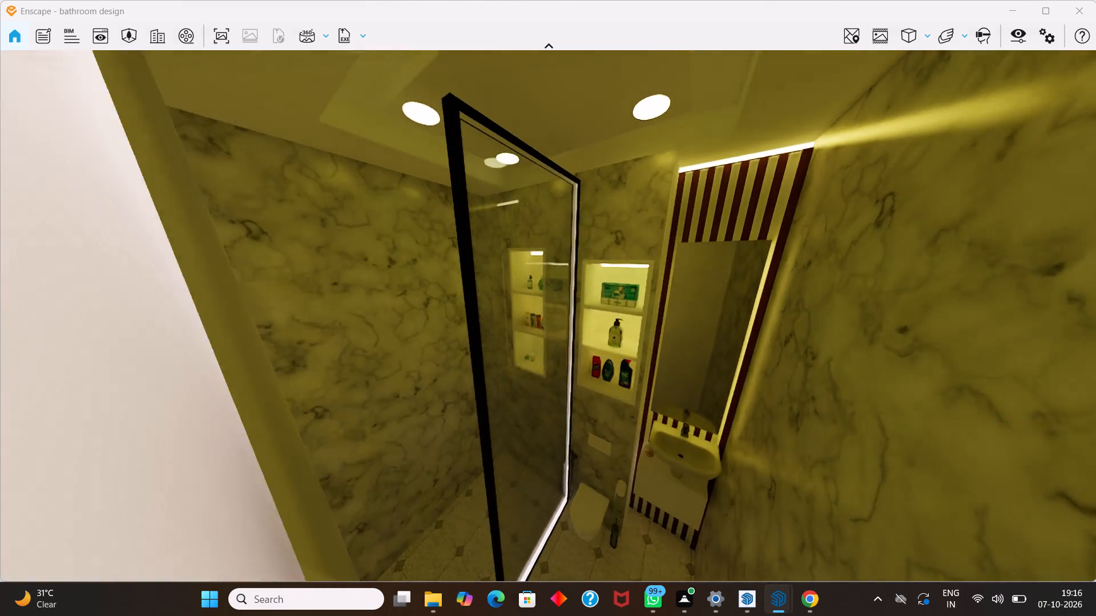
left_click_drag(615, 298, 601, 293)
middle_click_drag(615, 298, 522, 306)
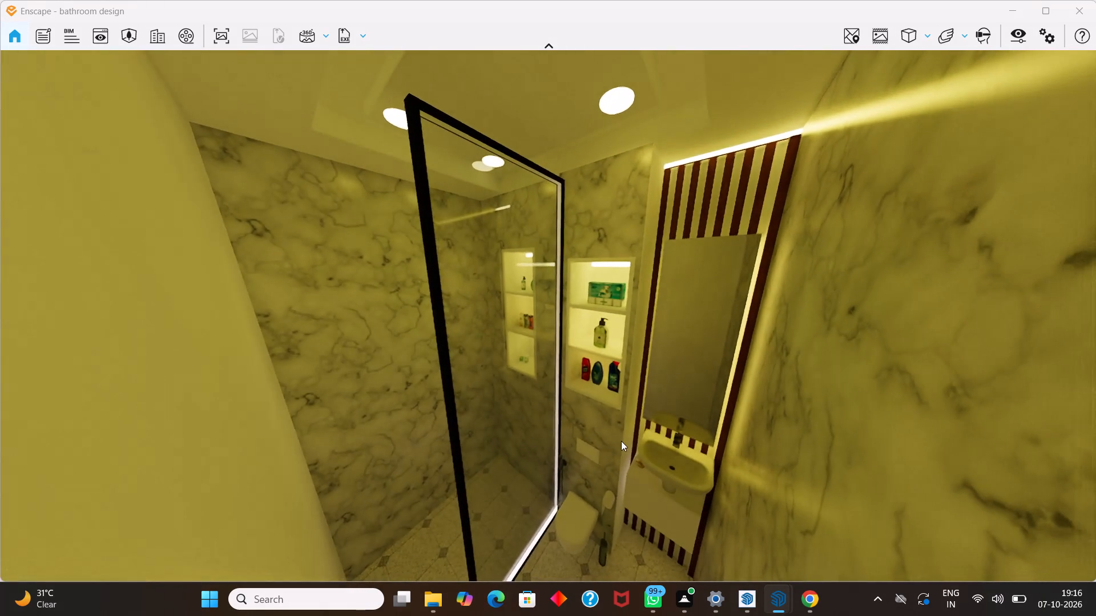
scroll(621, 441, "down", 1)
middle_click_drag(621, 441, 621, 444)
left_click_drag(621, 441, 623, 449)
scroll(621, 443, "up", 1)
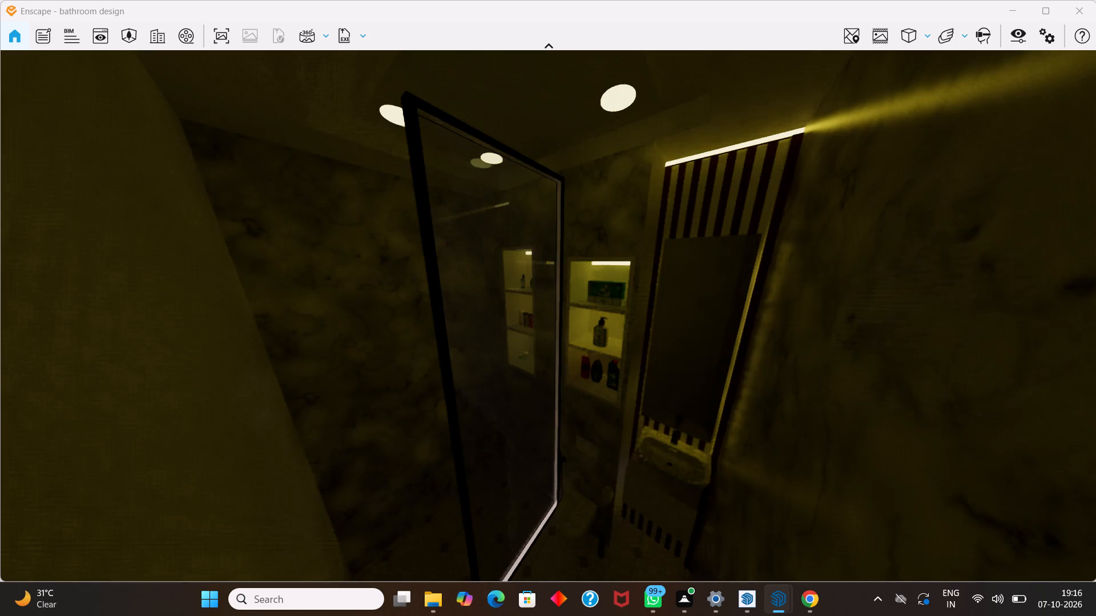
middle_click_drag(621, 444, 550, 317)
left_click_drag(642, 520, 547, 312)
scroll(642, 520, "down", 1)
middle_click_drag(642, 520, 547, 312)
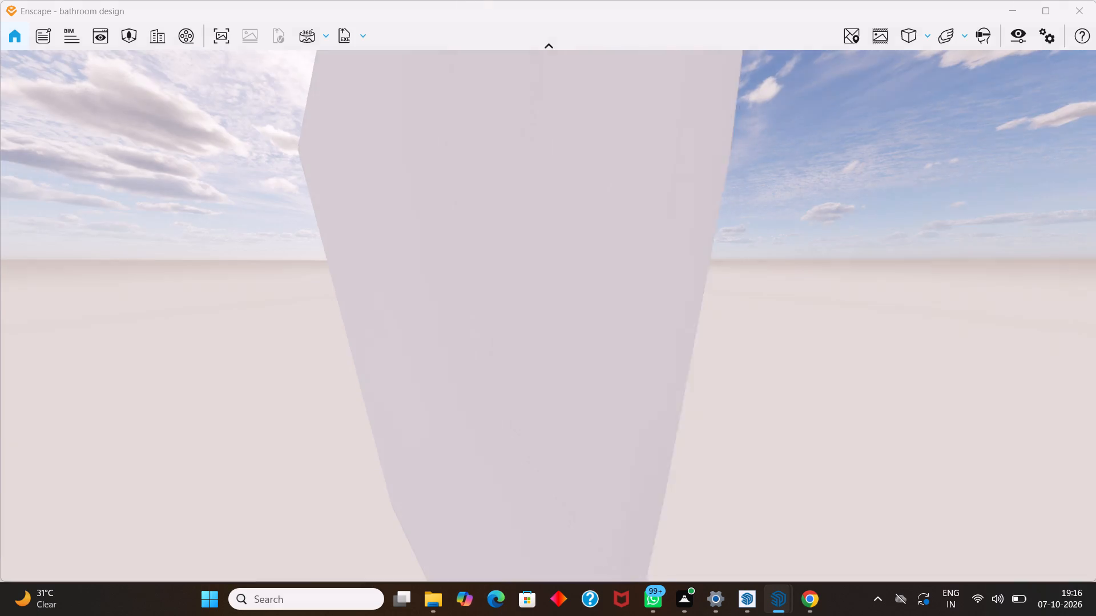
Frame the Enscape view inside the bathroom on the glass shower panel, lit niche, striped mirror panel, basin and toilet.
left_click_drag(547, 312, 558, 343)
middle_click_drag(547, 312, 549, 316)
middle_click(641, 521)
scroll(641, 521, "up", 1)
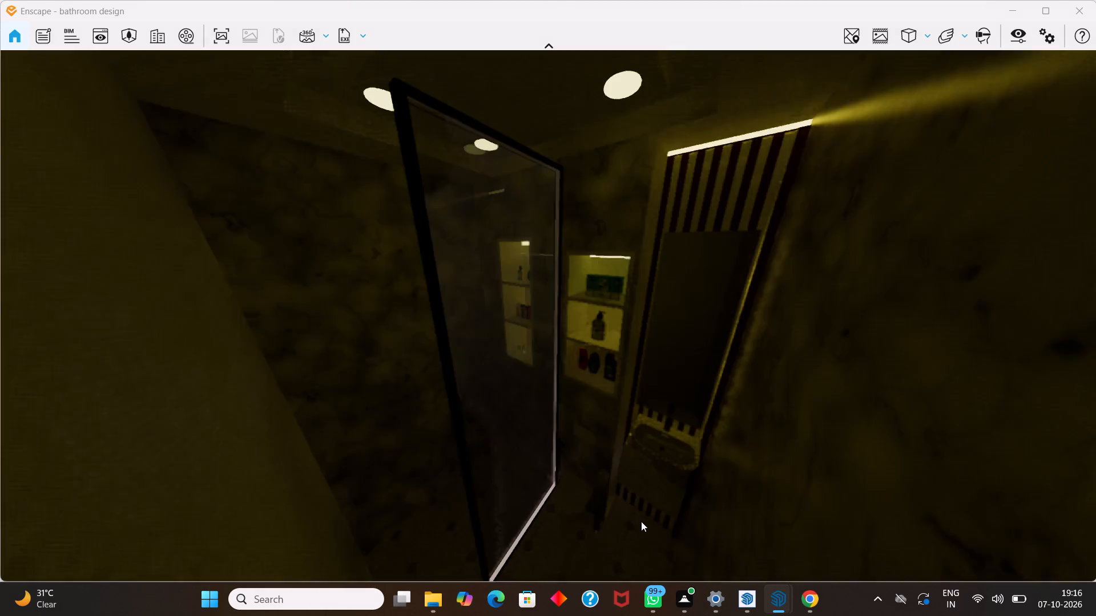
scroll(641, 513, "up", 1)
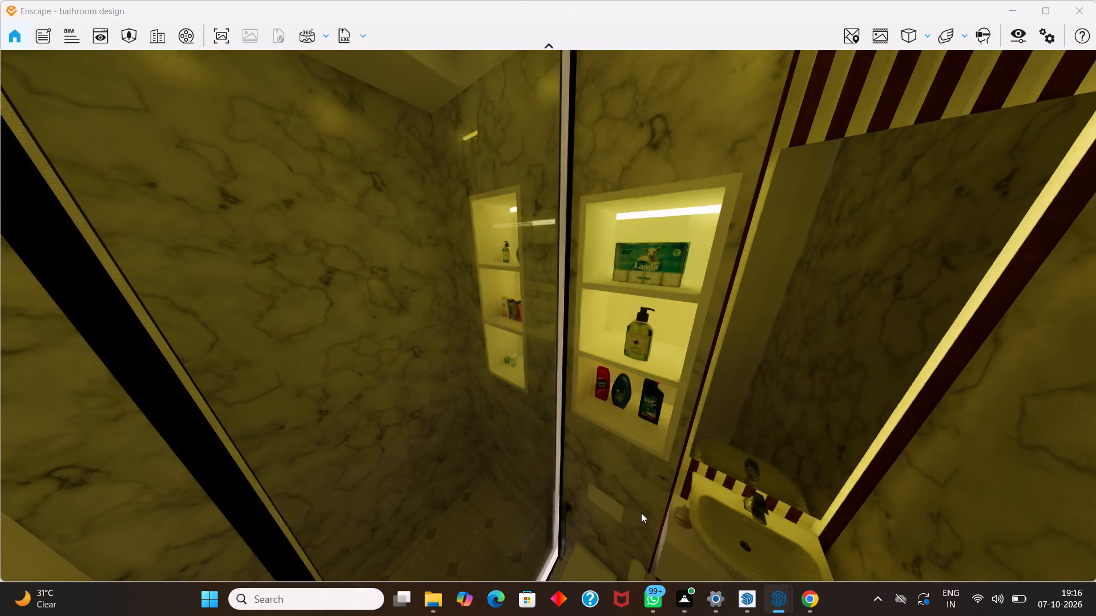
scroll(644, 515, "down", 1)
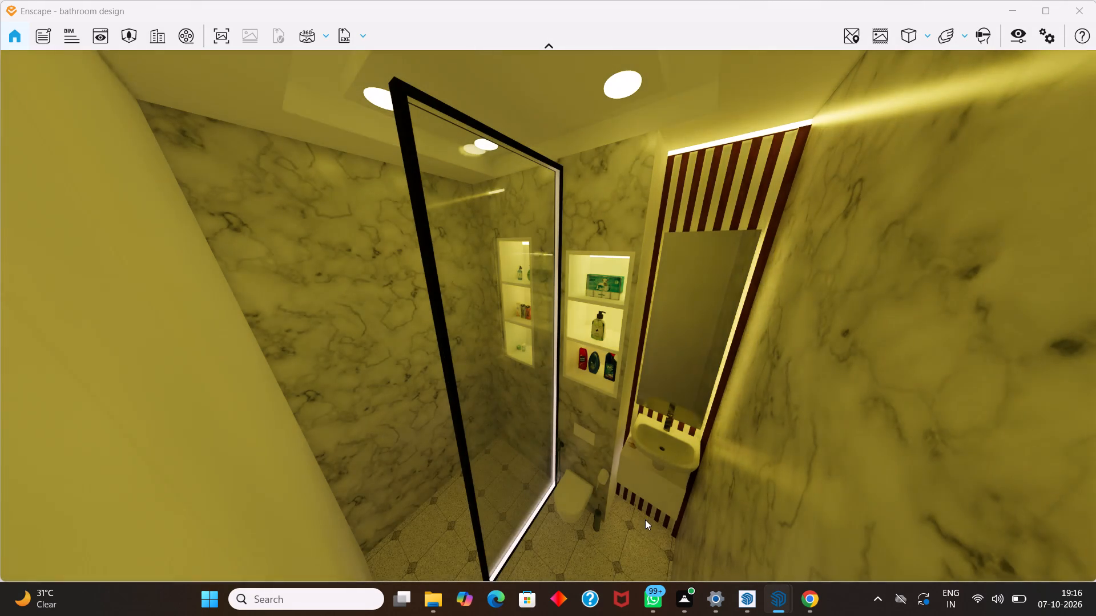
left_click_drag(654, 527, 549, 315)
middle_click_drag(654, 527, 549, 315)
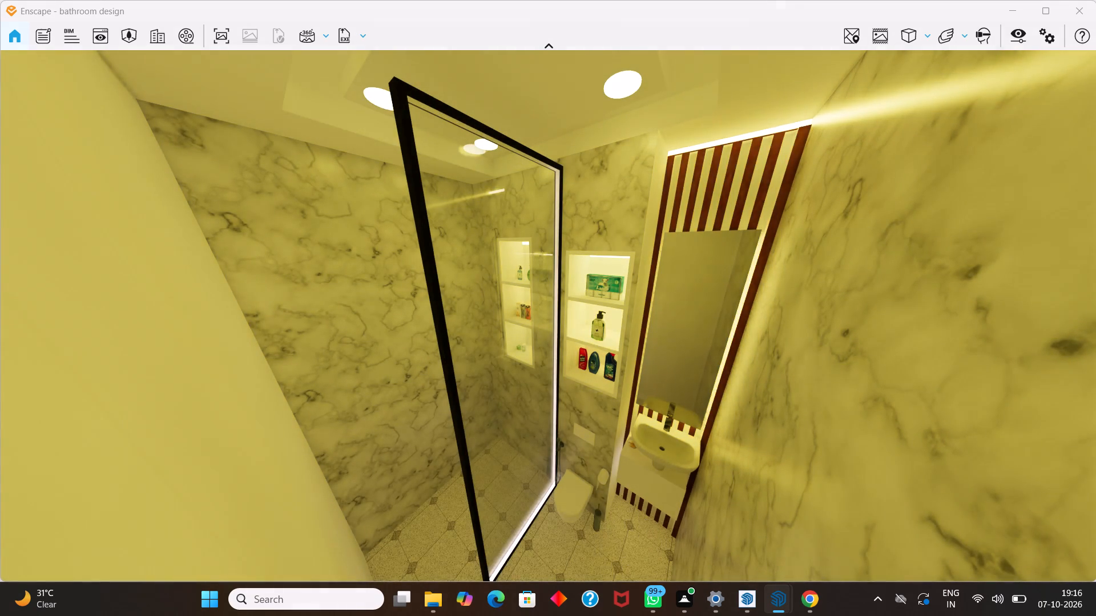
middle_click_drag(549, 315, 575, 315)
left_click_drag(549, 315, 562, 315)
middle_click_drag(656, 527, 549, 315)
middle_click(656, 527)
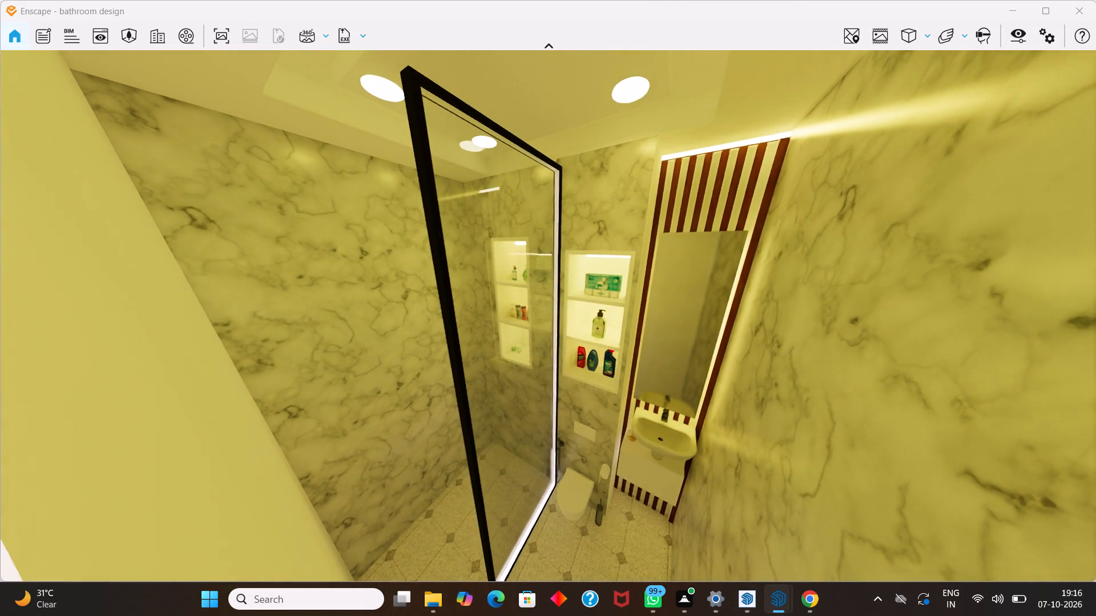
left_click_drag(562, 315, 572, 300)
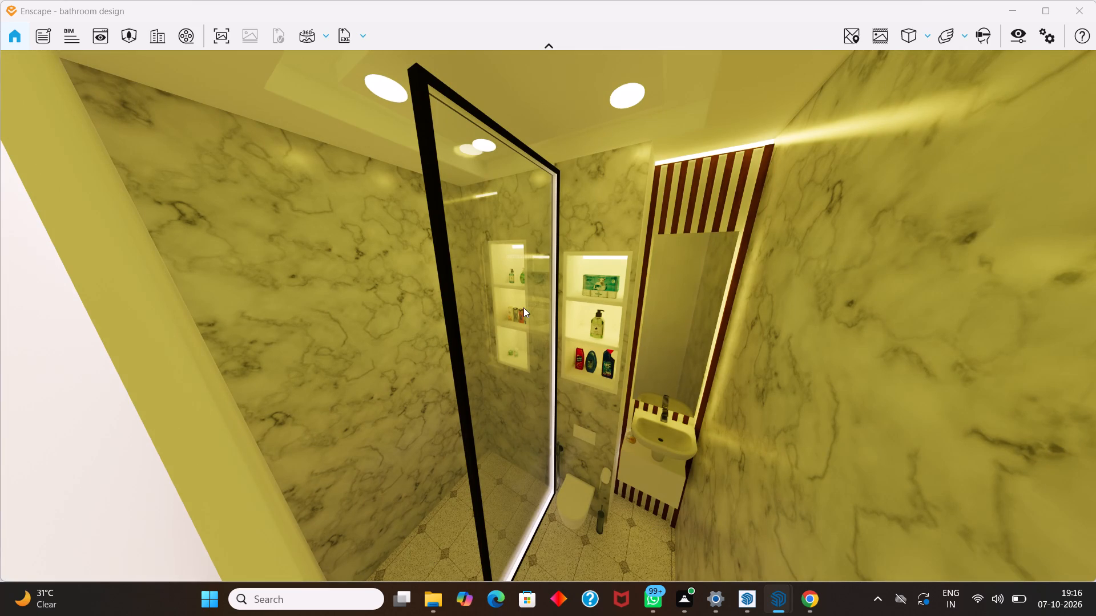
Export the framed bathroom view as a PNG image named "skp bath tadsk" in the Pictures folder.
left_click(221, 36)
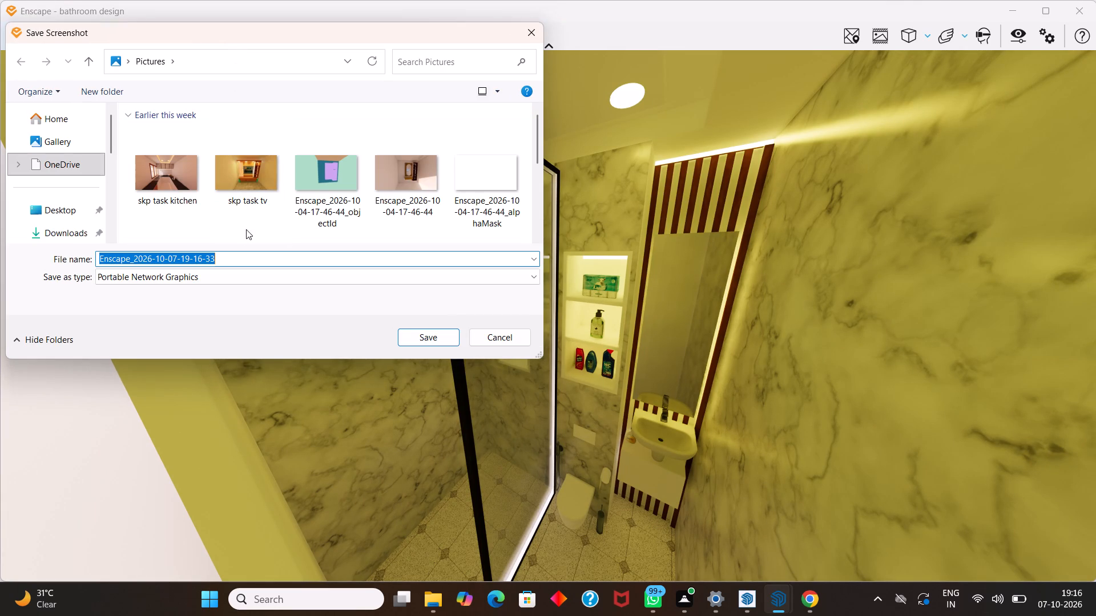
scroll(92, 234, "down", 1)
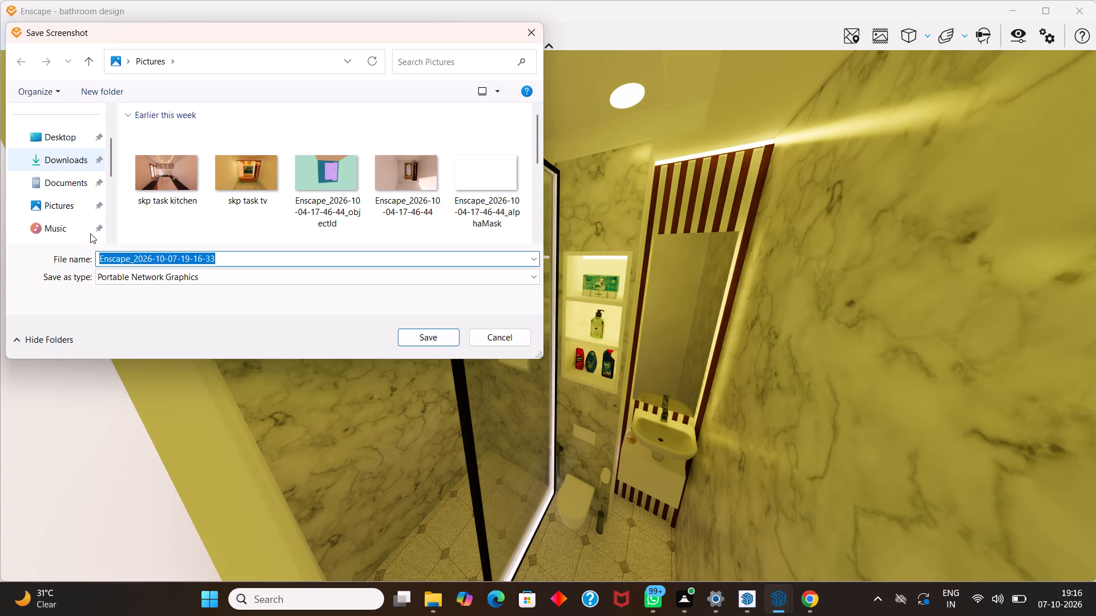
left_click(76, 214)
left_click(131, 257)
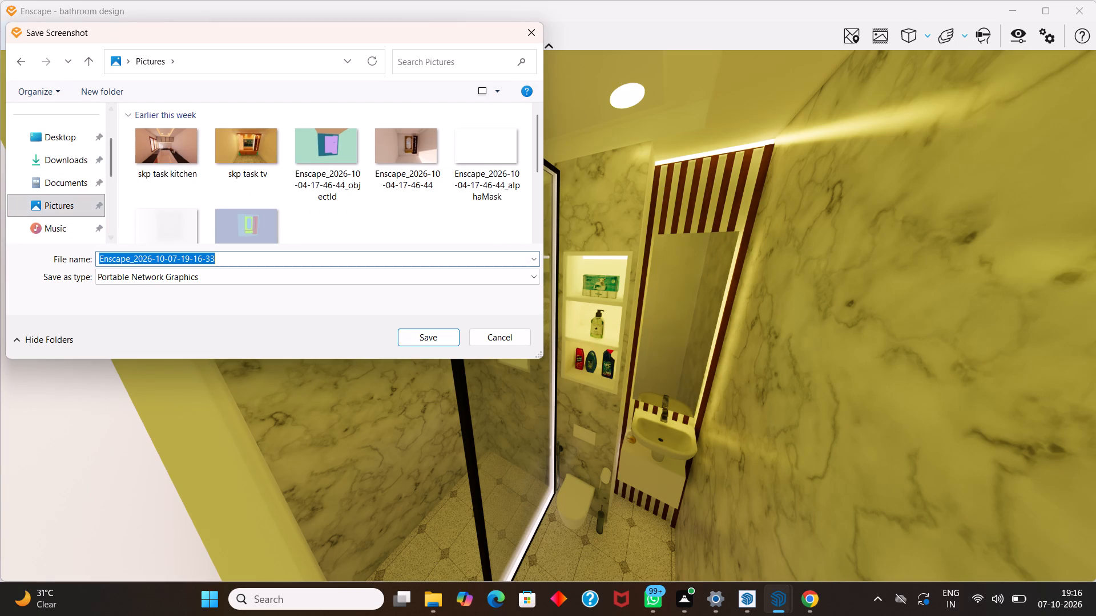
key("BackSpace")
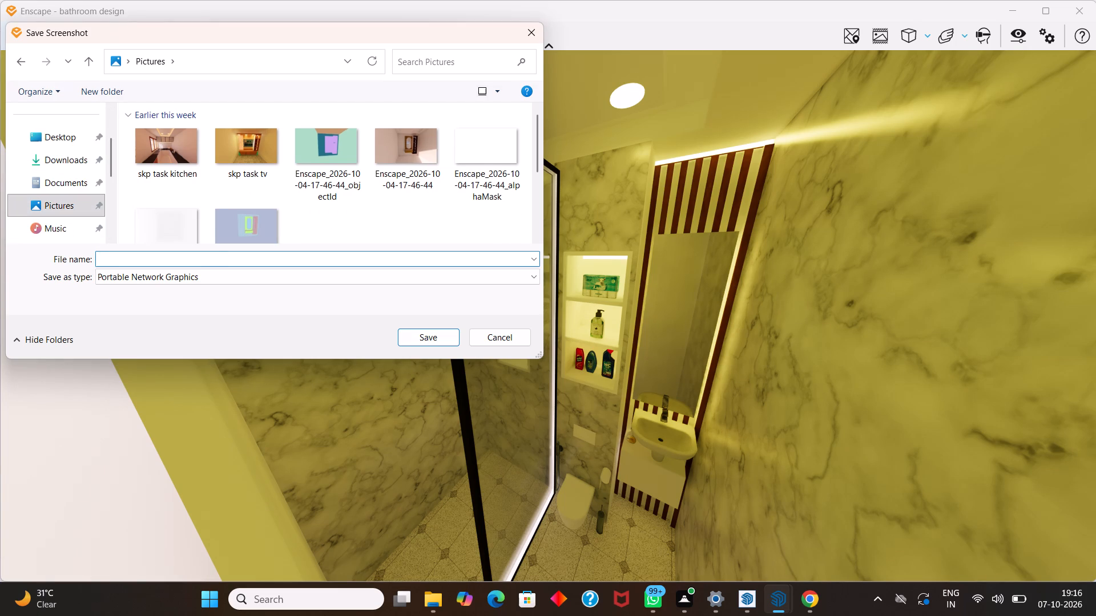
key("s")
type("kp")
key("space")
type("b")
type("ar")
key("BackSpace")
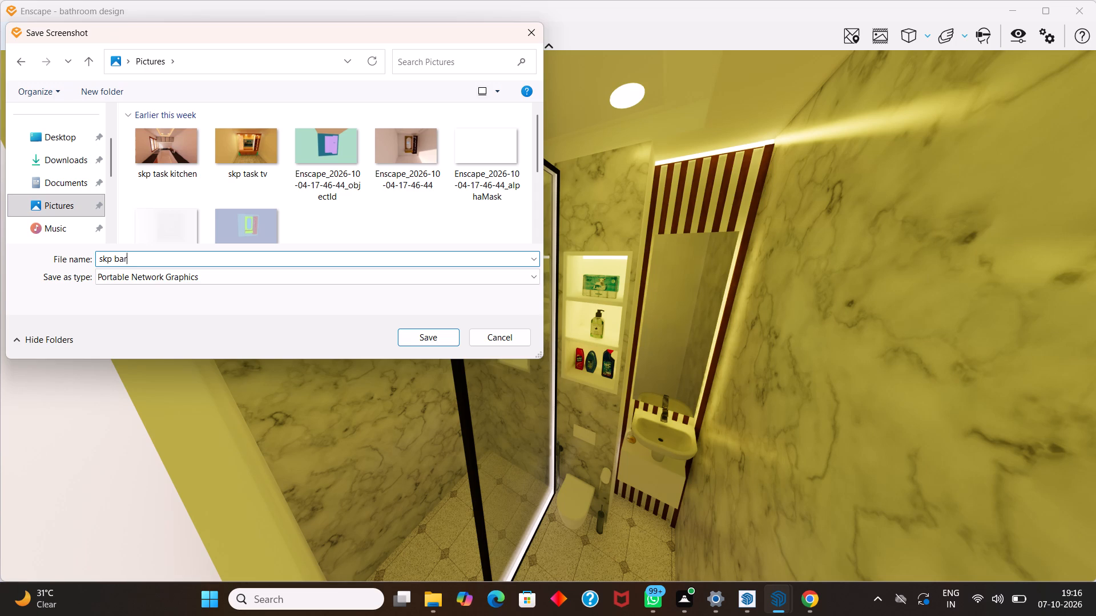
type("th")
key("space")
key("t")
type("ads")
key("k")
left_click(428, 339)
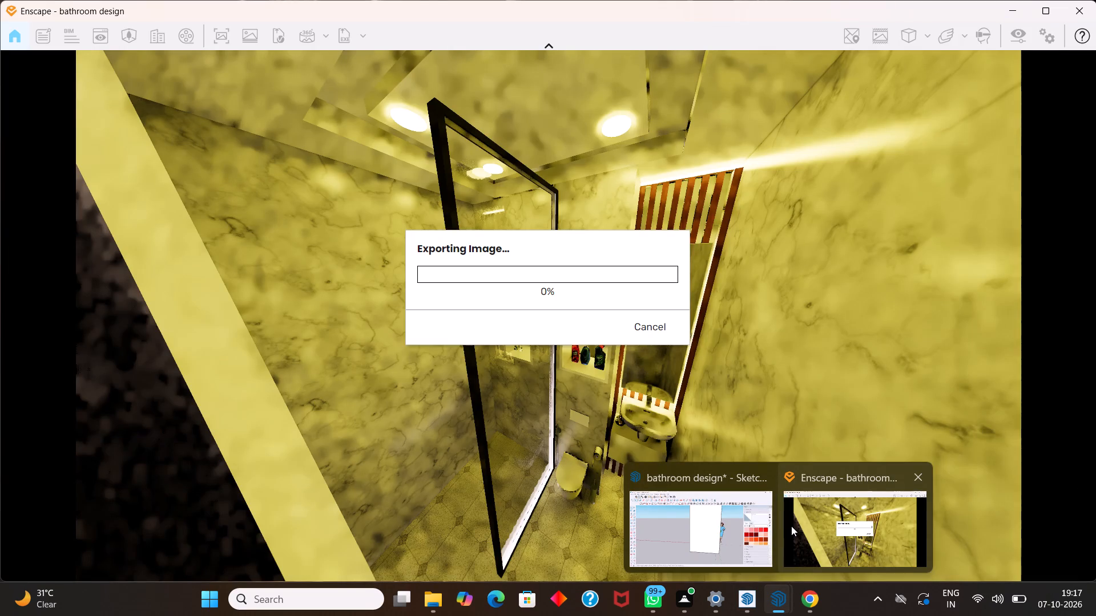
left_click(826, 508)
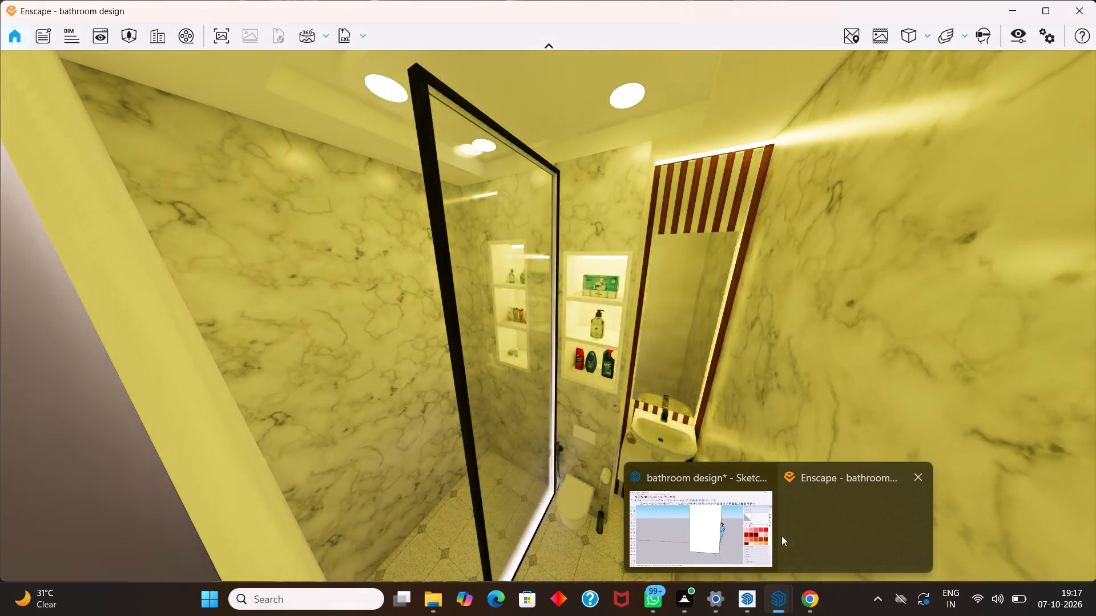
Switch to SketchUp and save the model under the new name "skp bath tadsk.." in the Documents folder.
left_click(753, 528)
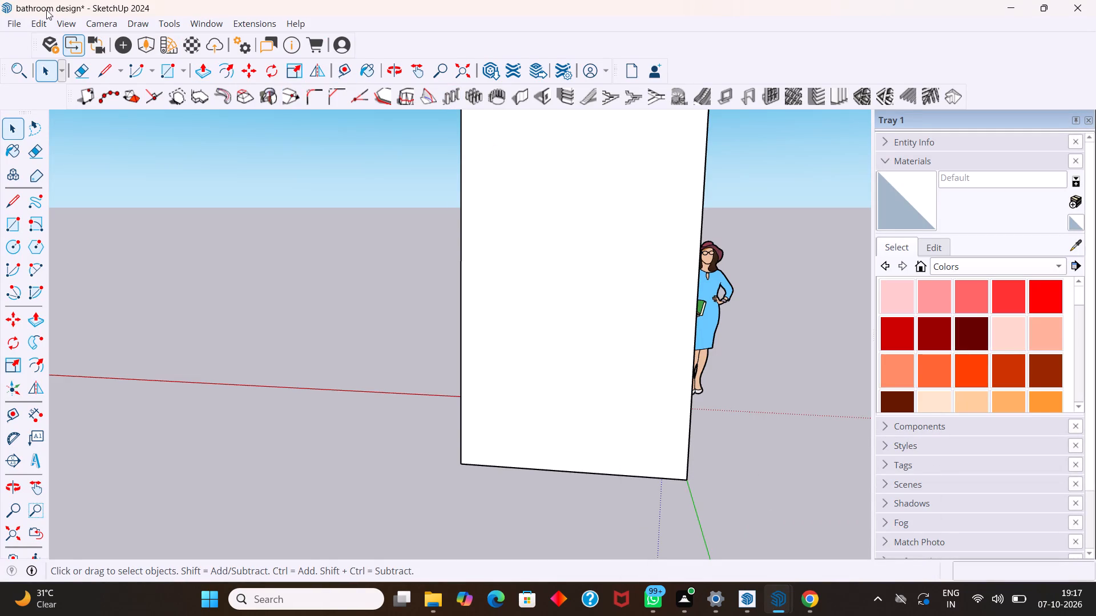
left_click(22, 19)
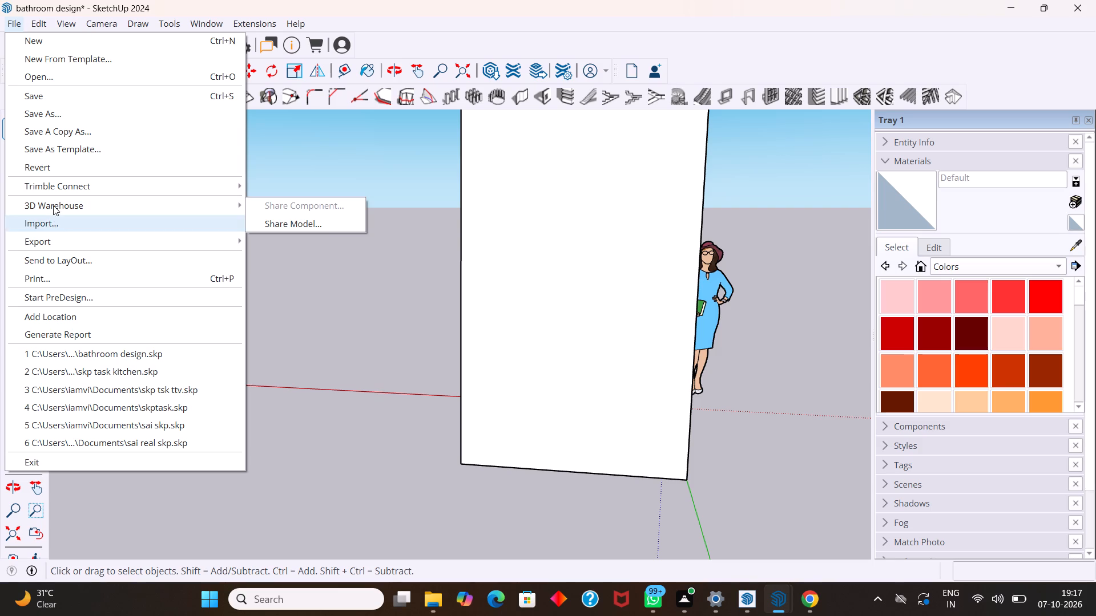
left_click(62, 119)
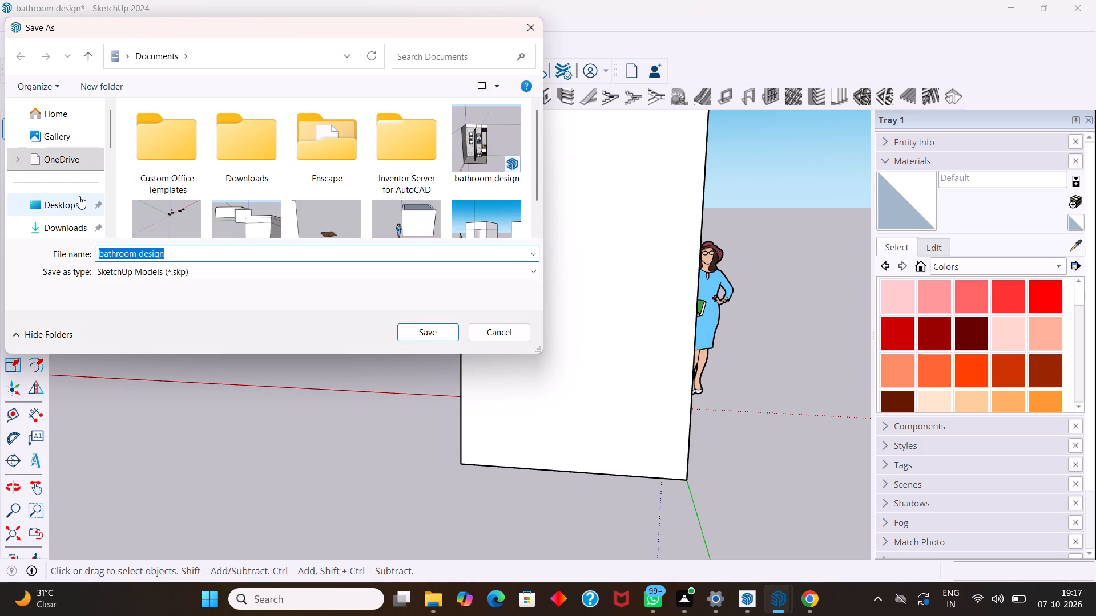
scroll(79, 196, "down", 1)
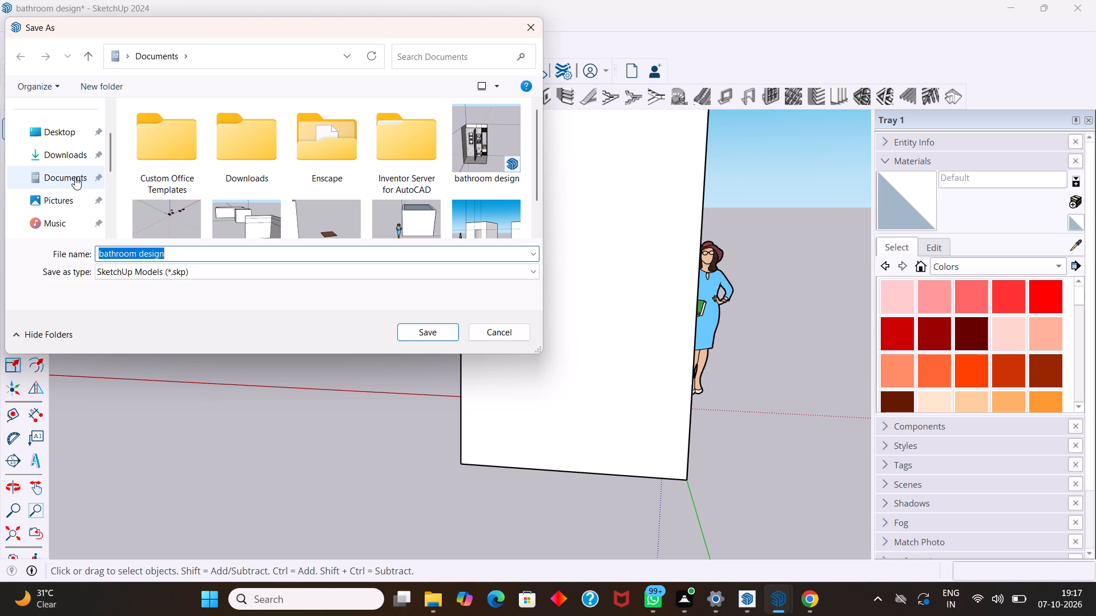
left_click(75, 177)
left_click(160, 281)
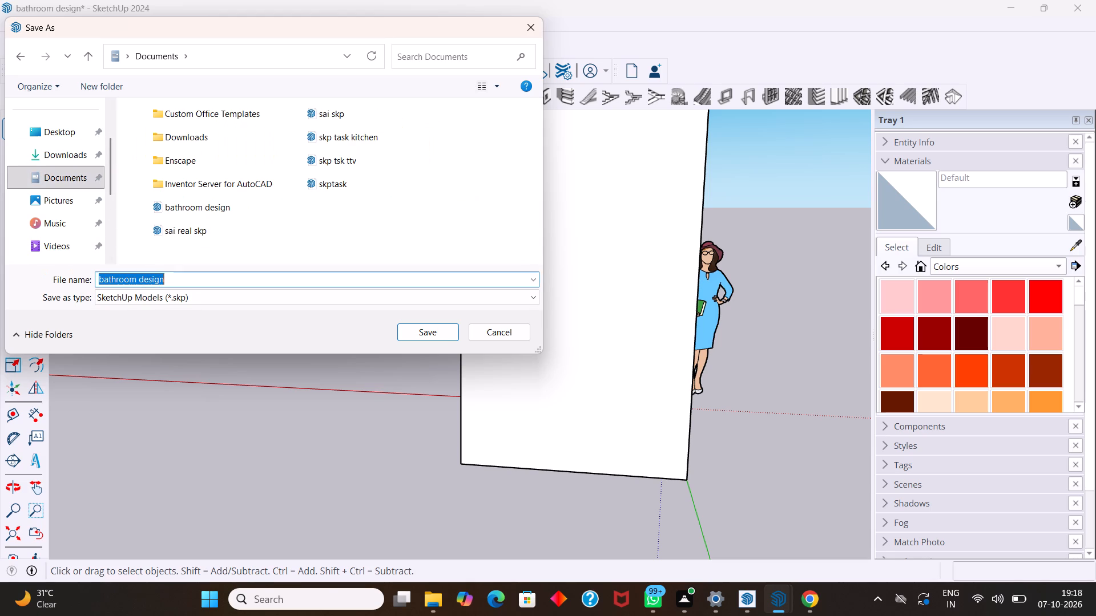
key("BackSpace")
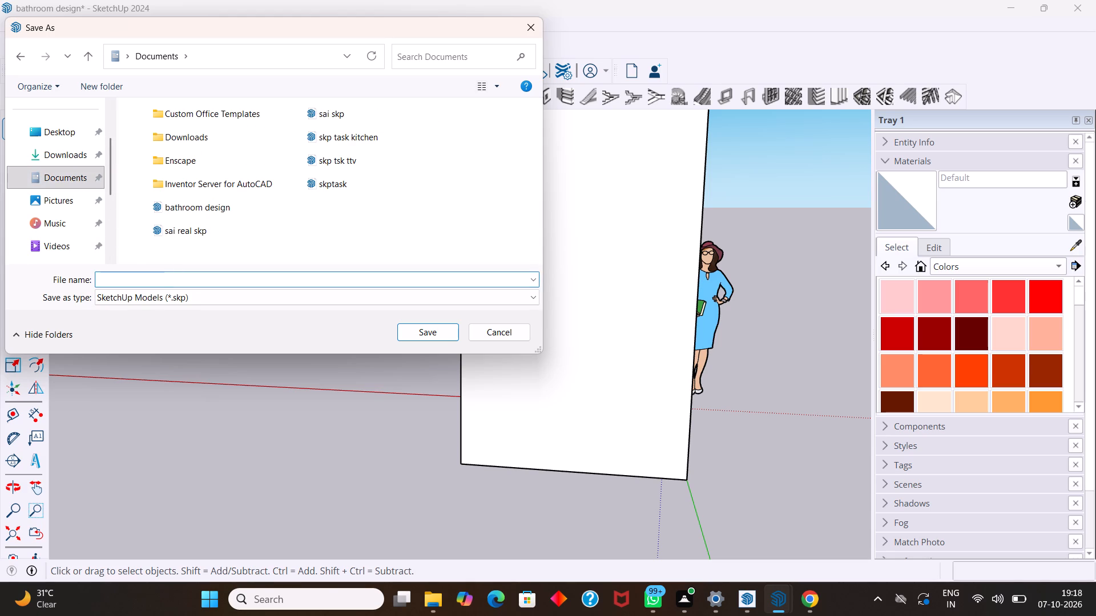
type("skp")
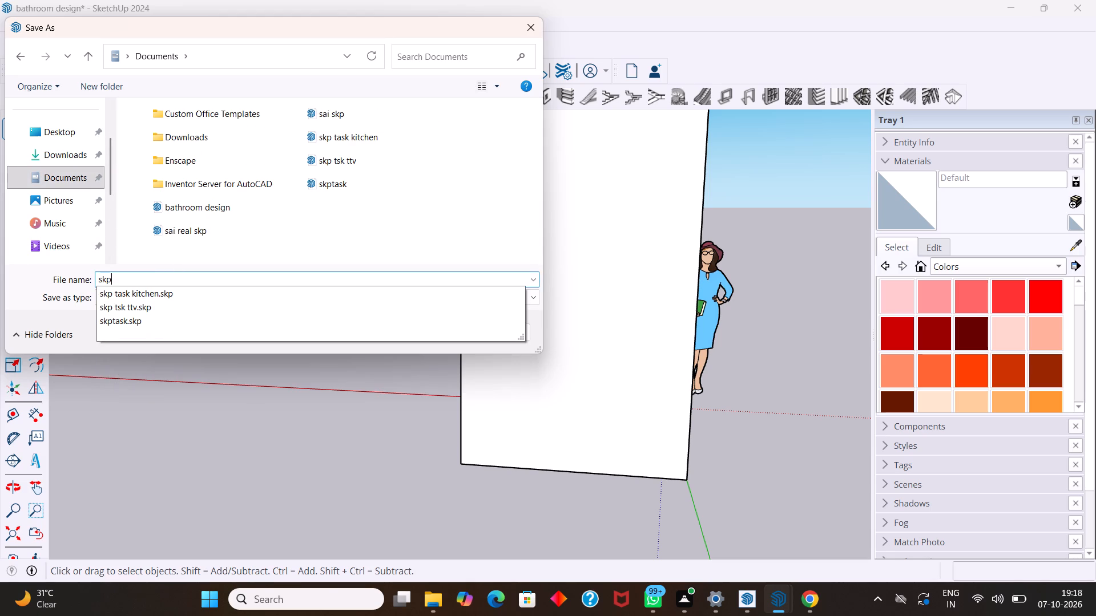
key("space")
type("bath")
key("space")
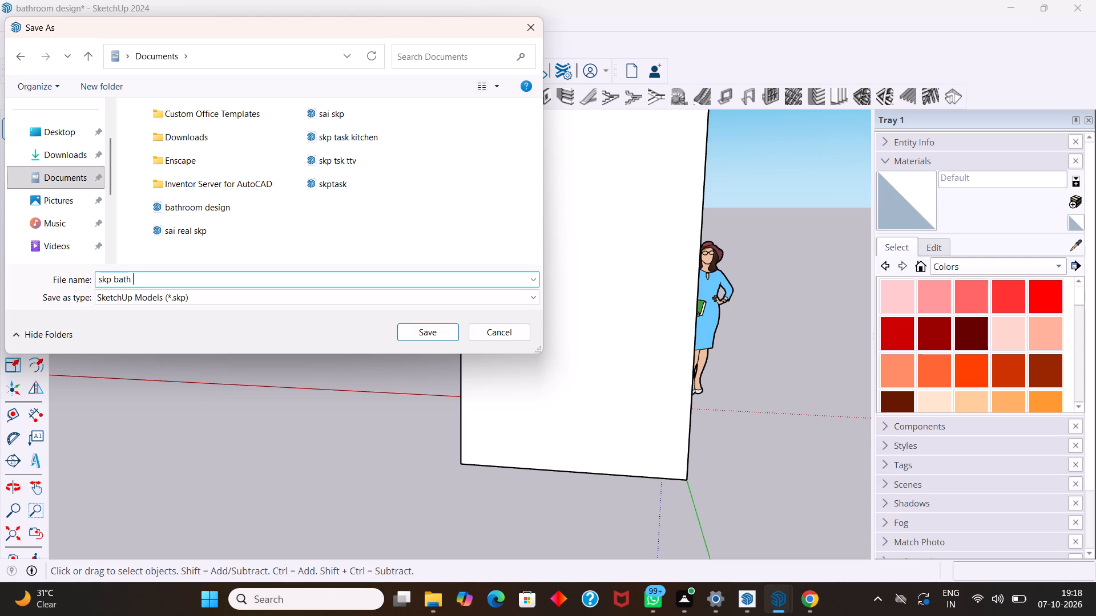
type("tadsk")
type("..")
left_click(419, 333)
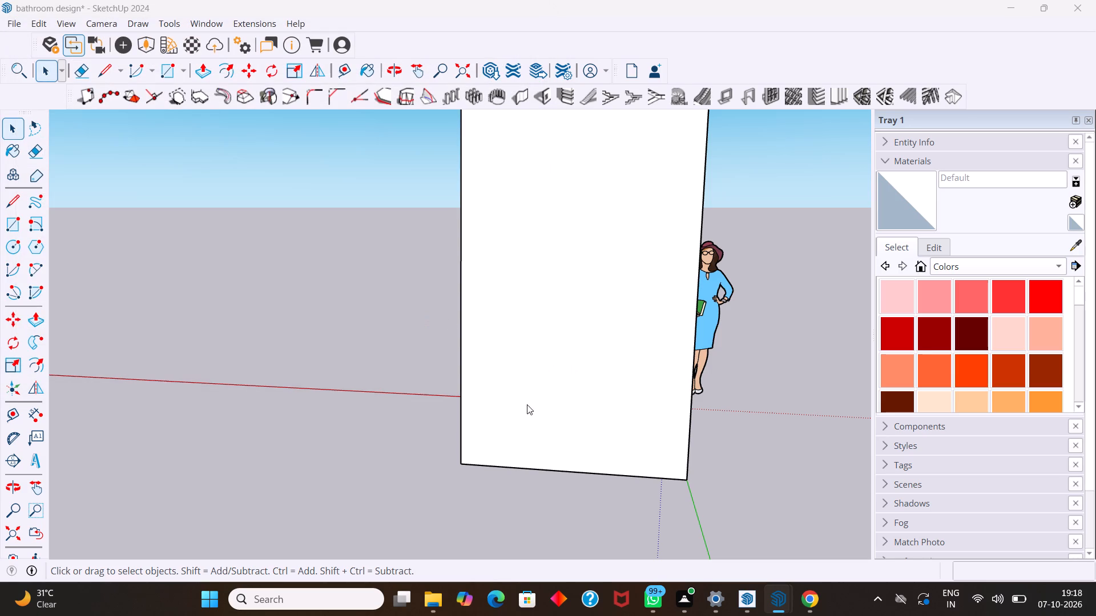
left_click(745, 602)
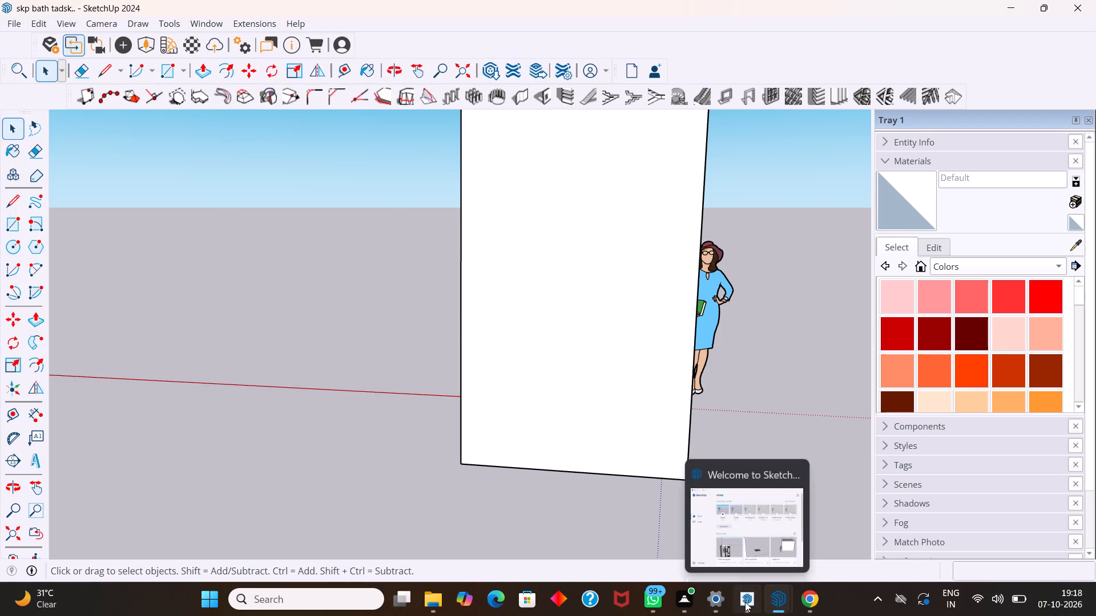